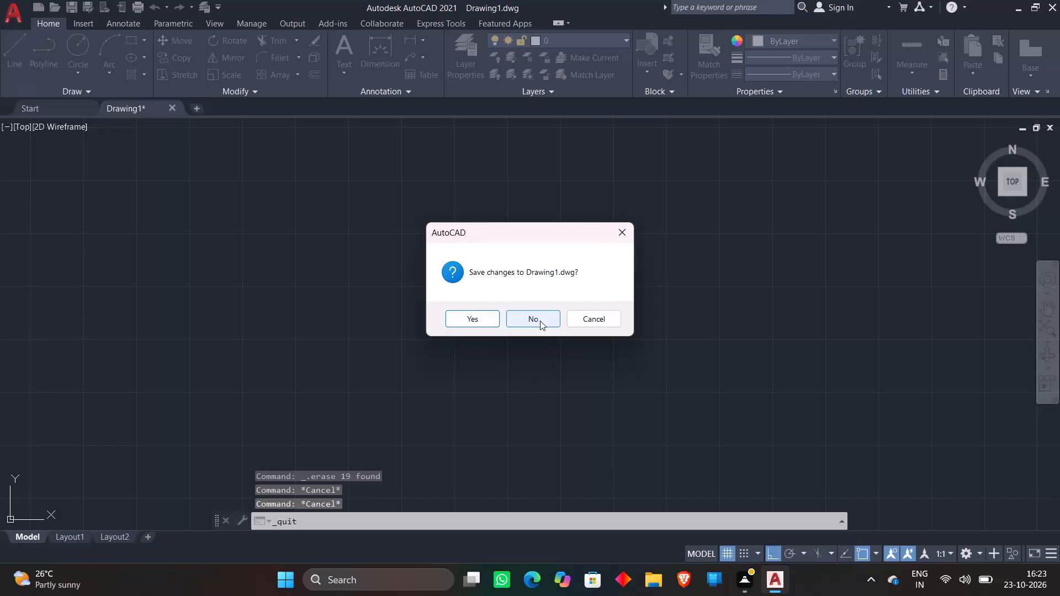
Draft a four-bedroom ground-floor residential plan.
Quit AutoCAD without saving the changes to Drawing1.dwg.
click(540, 321)
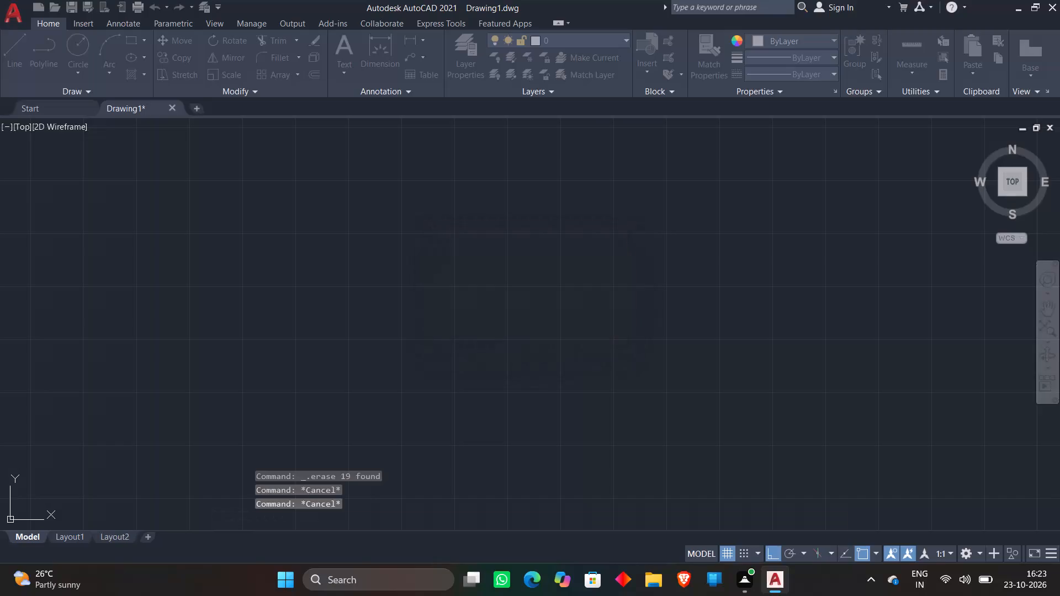
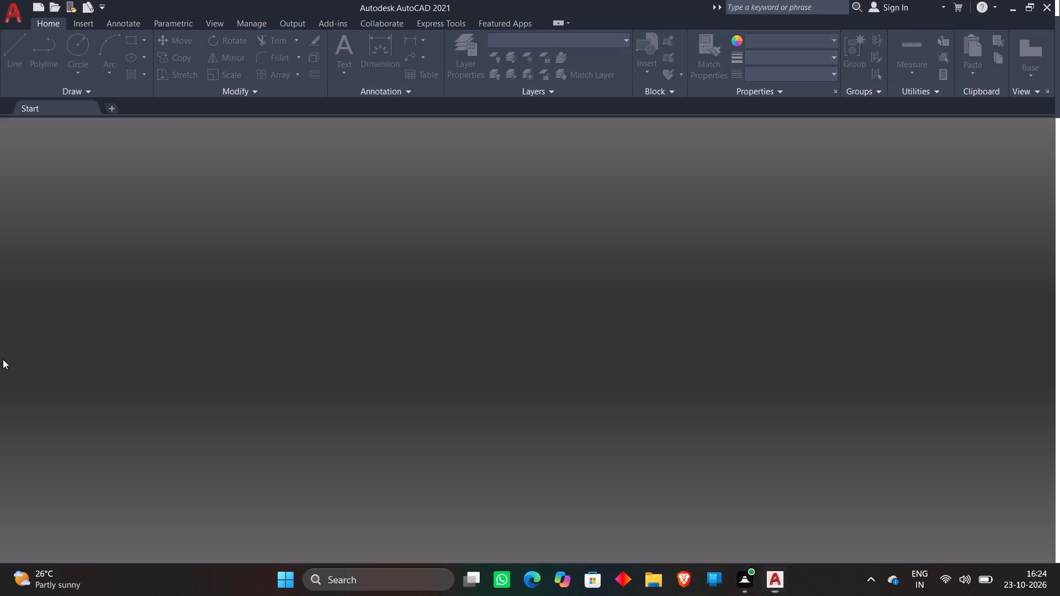
Start a new blank drawing.
double_click(187, 222)
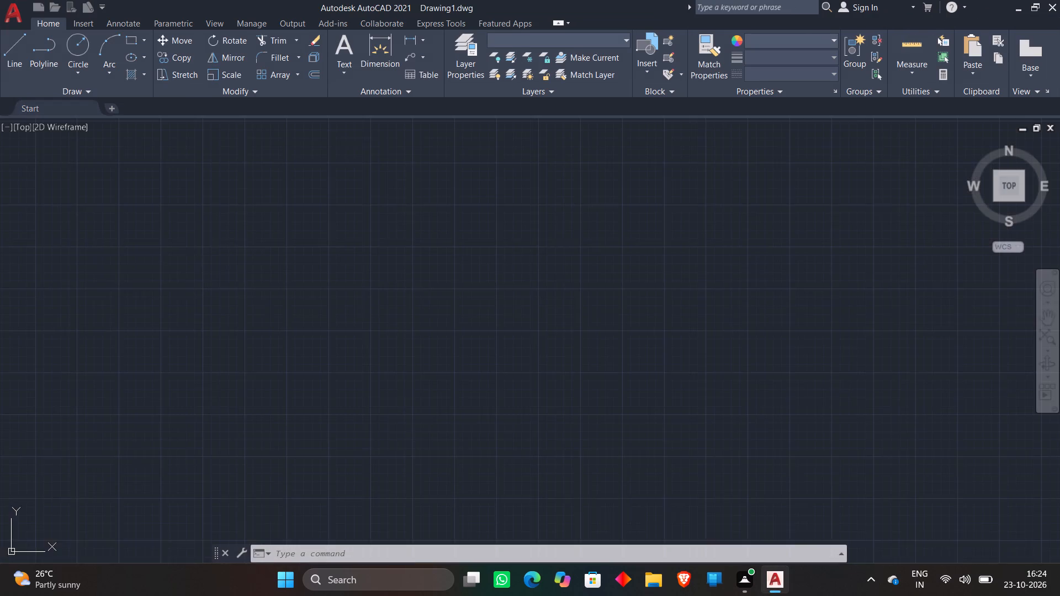
Turn on command log recording with LOGFILEON.
text(lo)
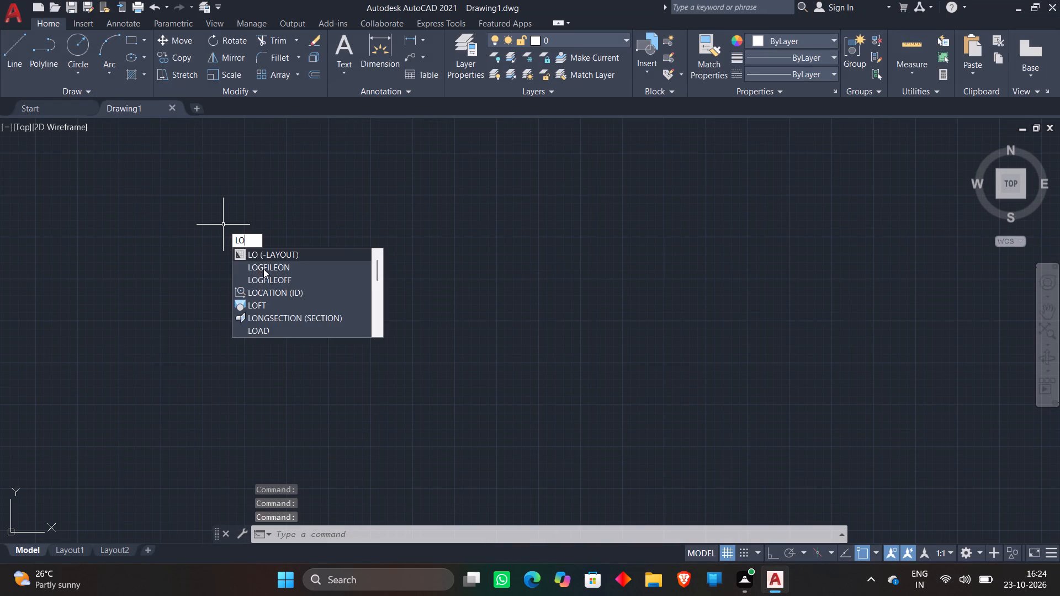
click(263, 269)
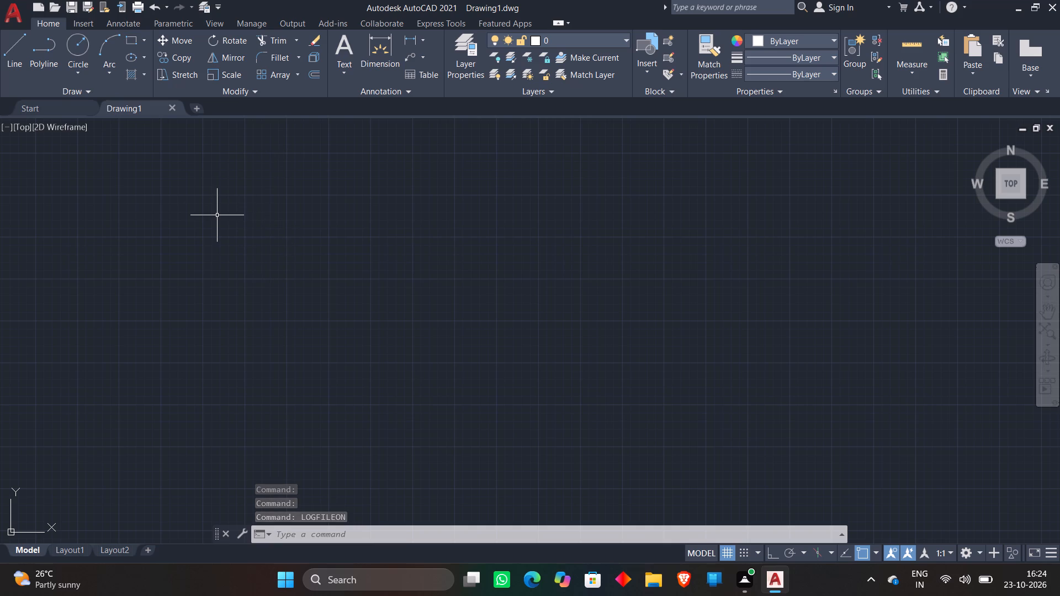
Set the drawing units to Engineering length with 0'-0.0" precision and Feet as the insertion scale, accepting the selected values.
text(uni)
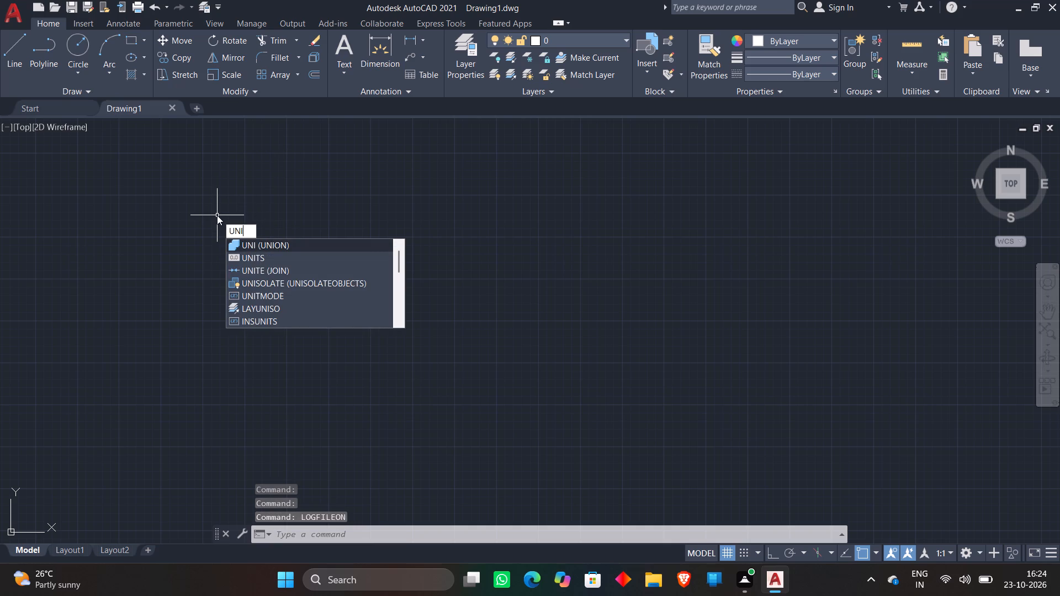
click(258, 262)
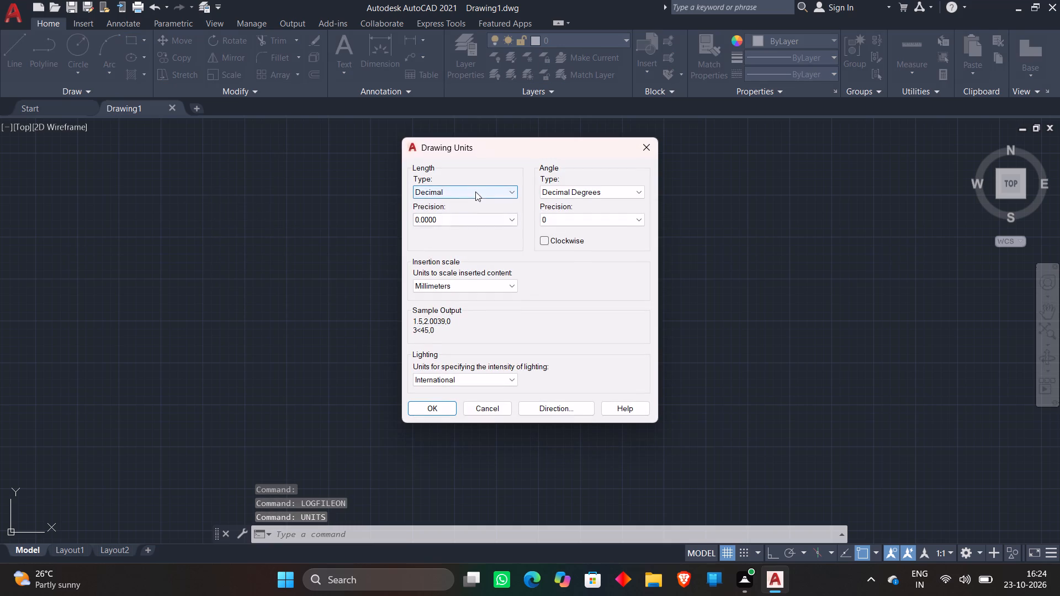
click(475, 191)
click(467, 220)
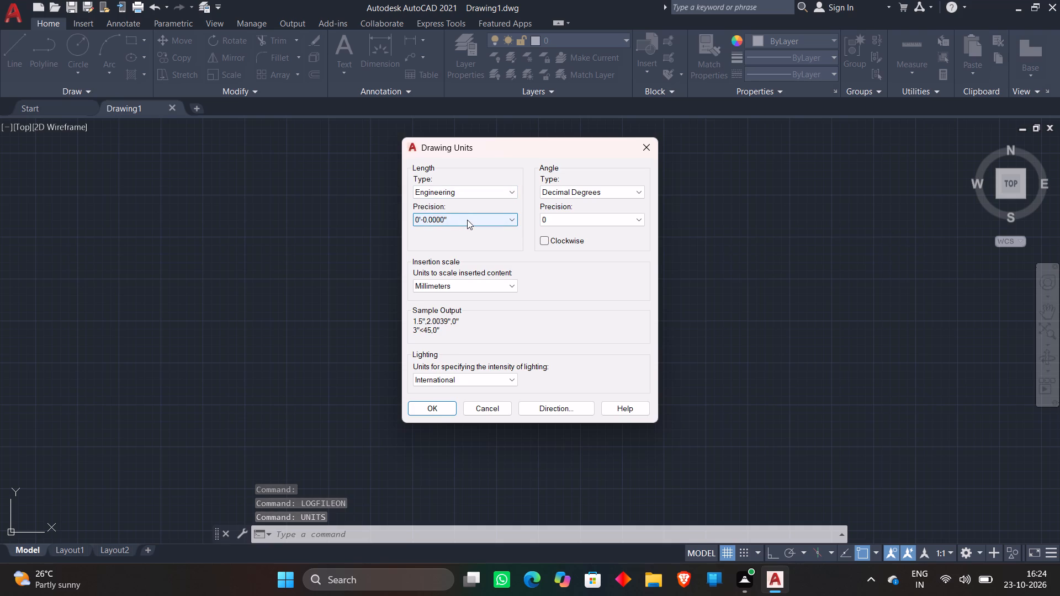
click(467, 220)
click(461, 237)
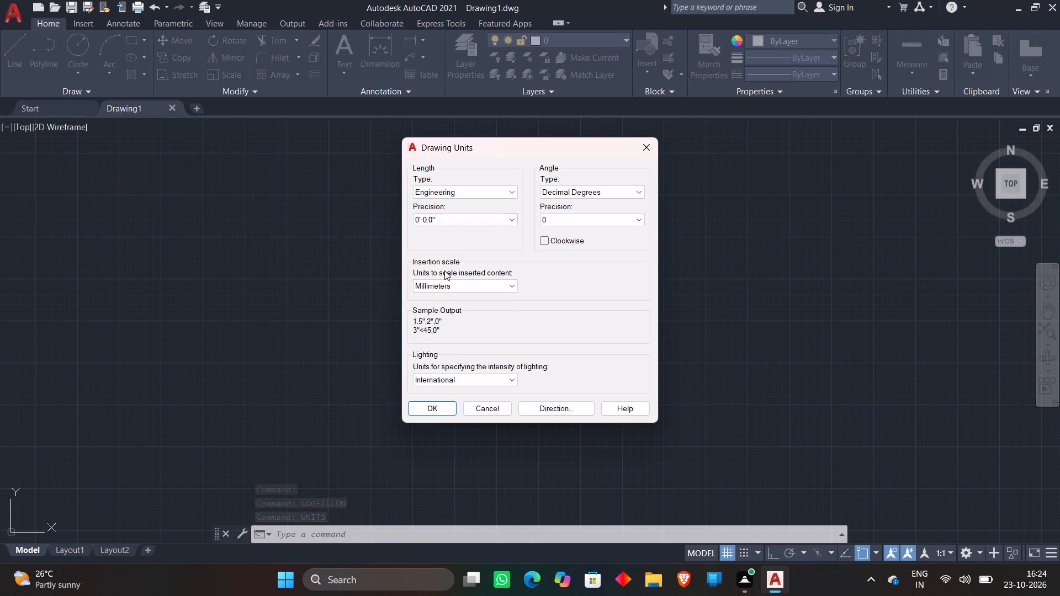
click(442, 286)
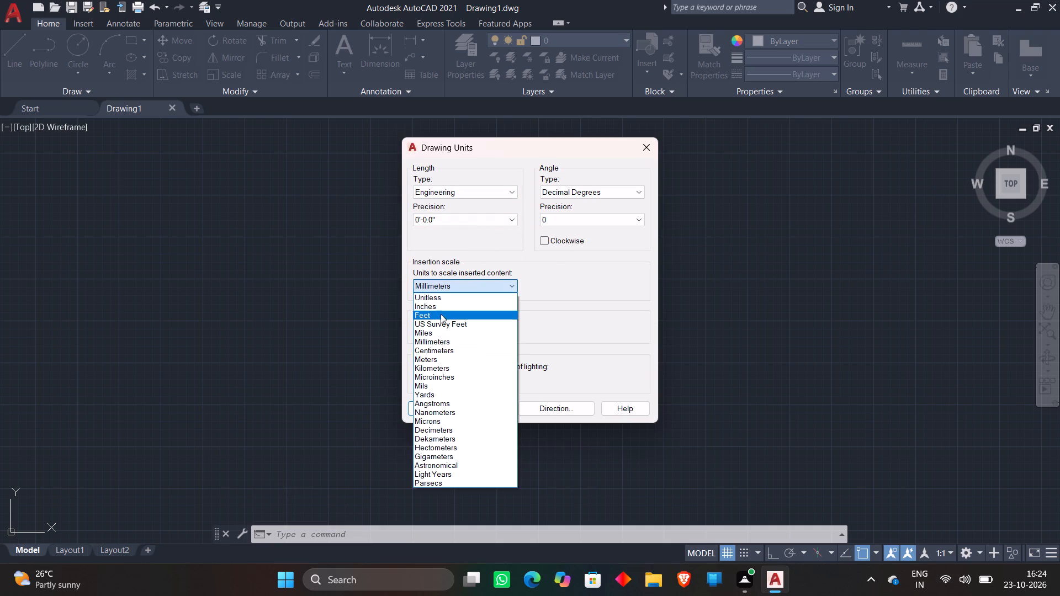
click(441, 314)
click(445, 405)
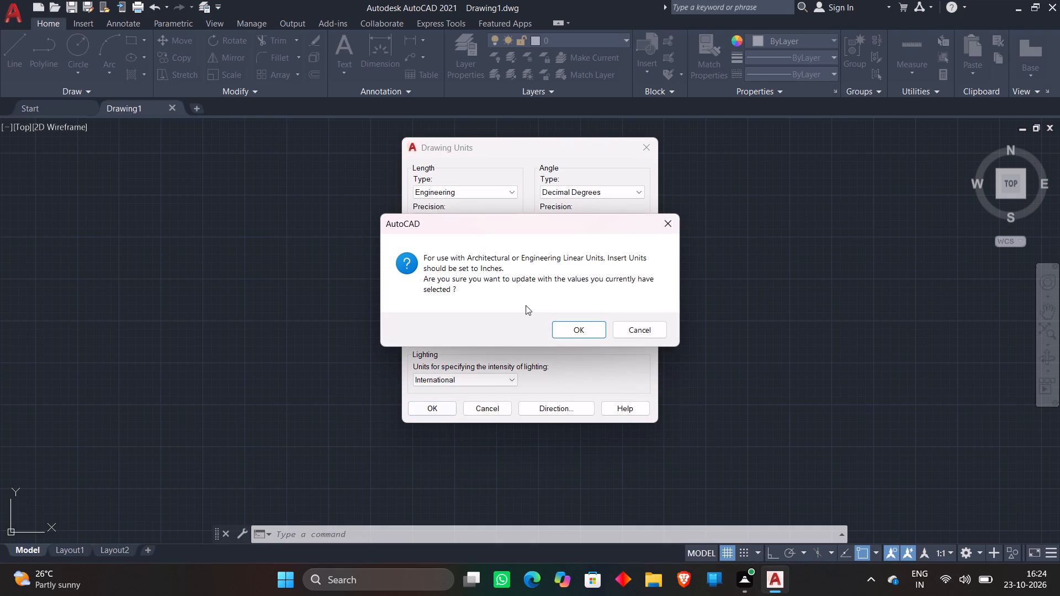
click(577, 332)
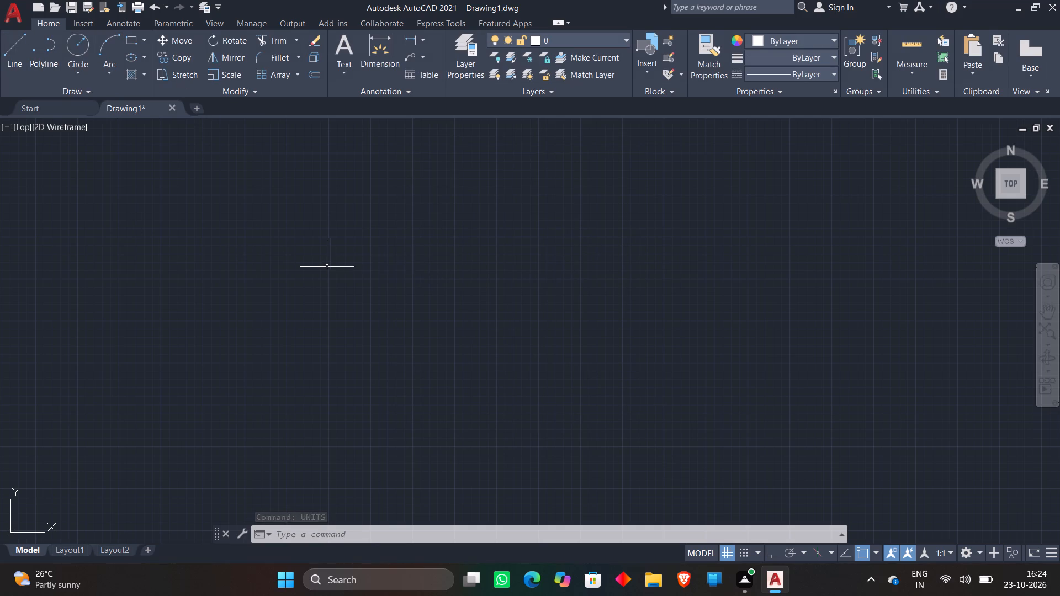
Modify the ISO-25 dimension style to Engineering primary units with 0'-0.0" precision and set it as current.
key(d)
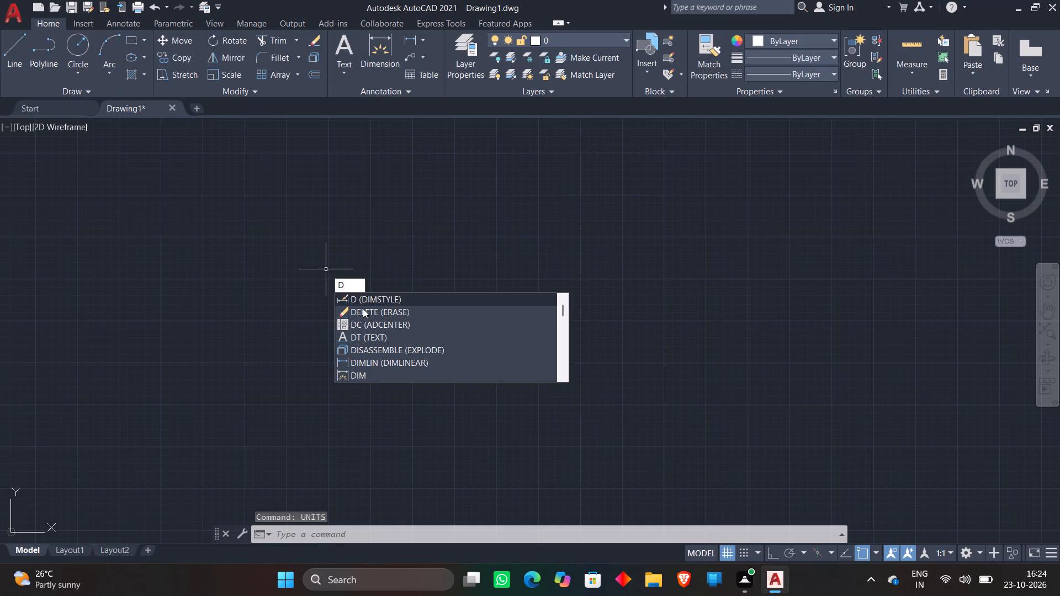
click(373, 298)
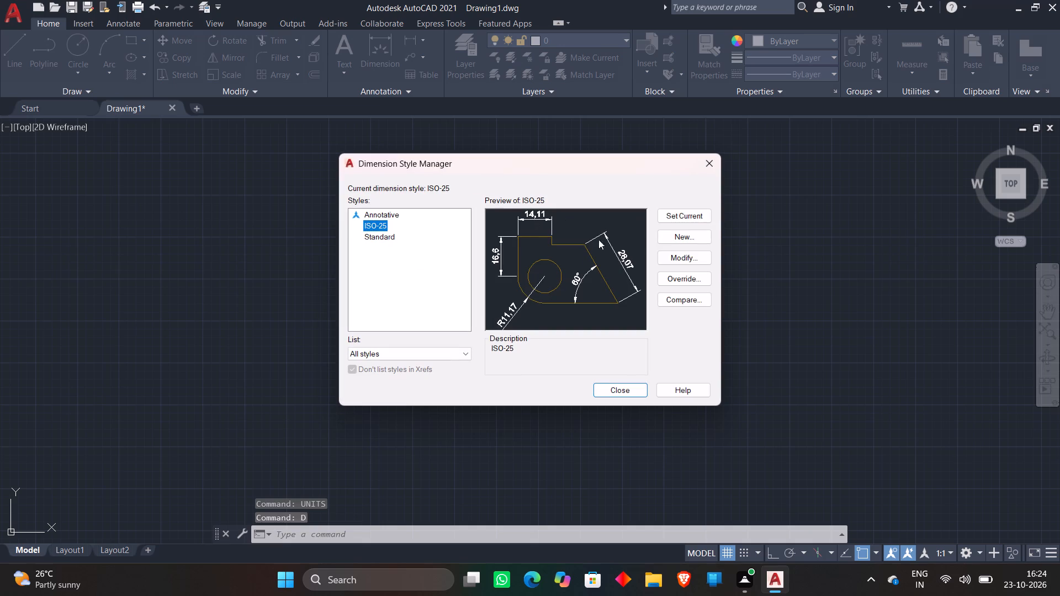
click(672, 252)
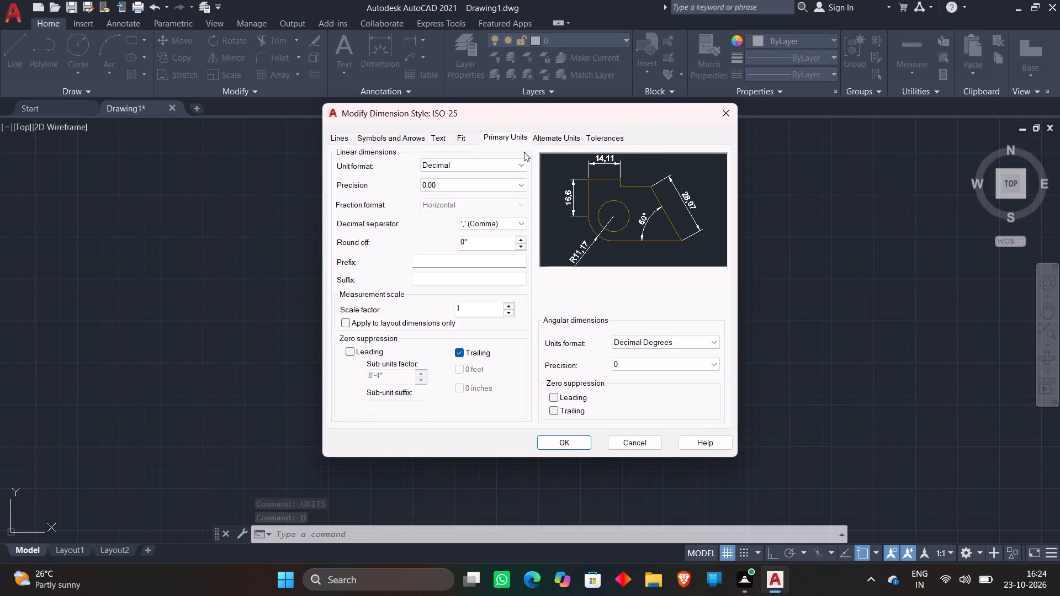
click(445, 168)
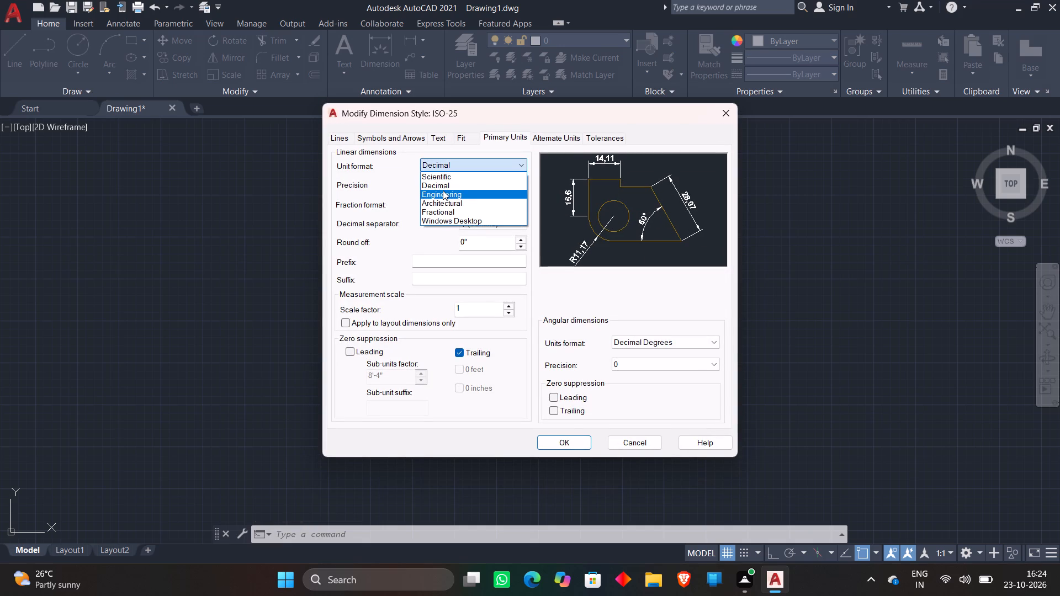
click(443, 190)
click(447, 183)
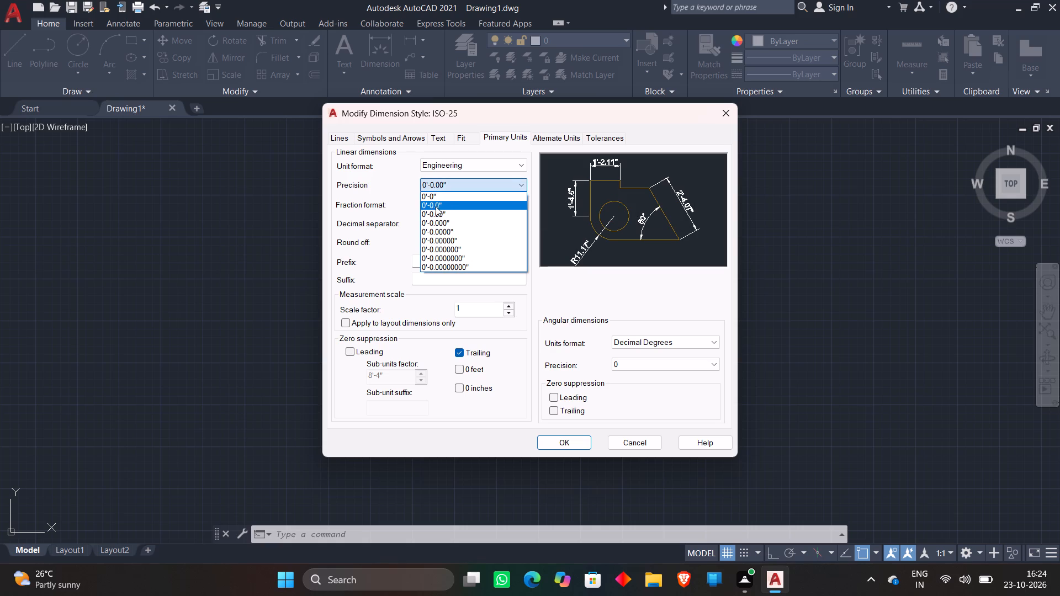
click(437, 204)
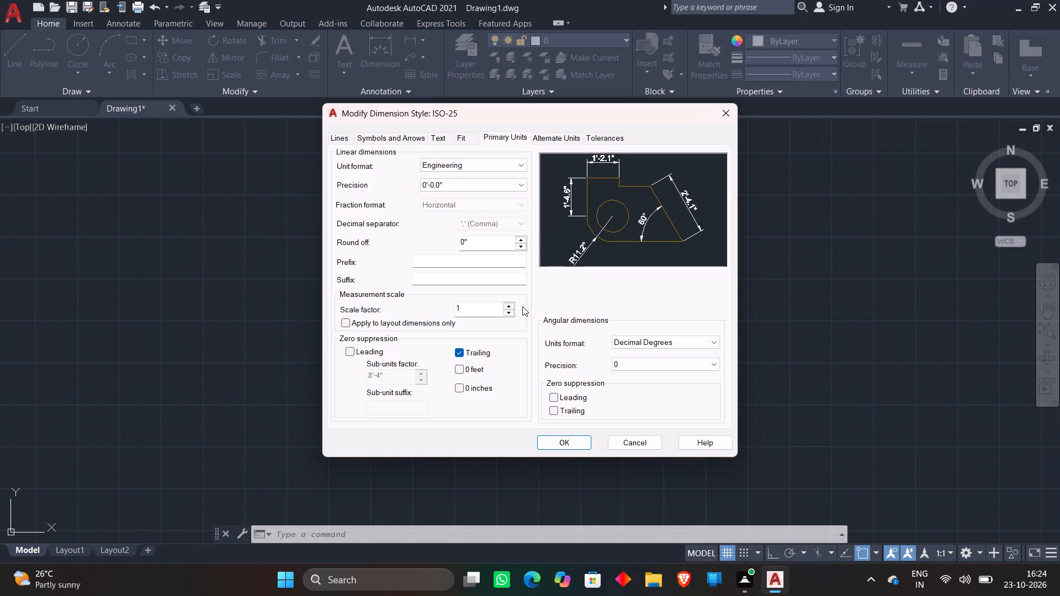
click(553, 440)
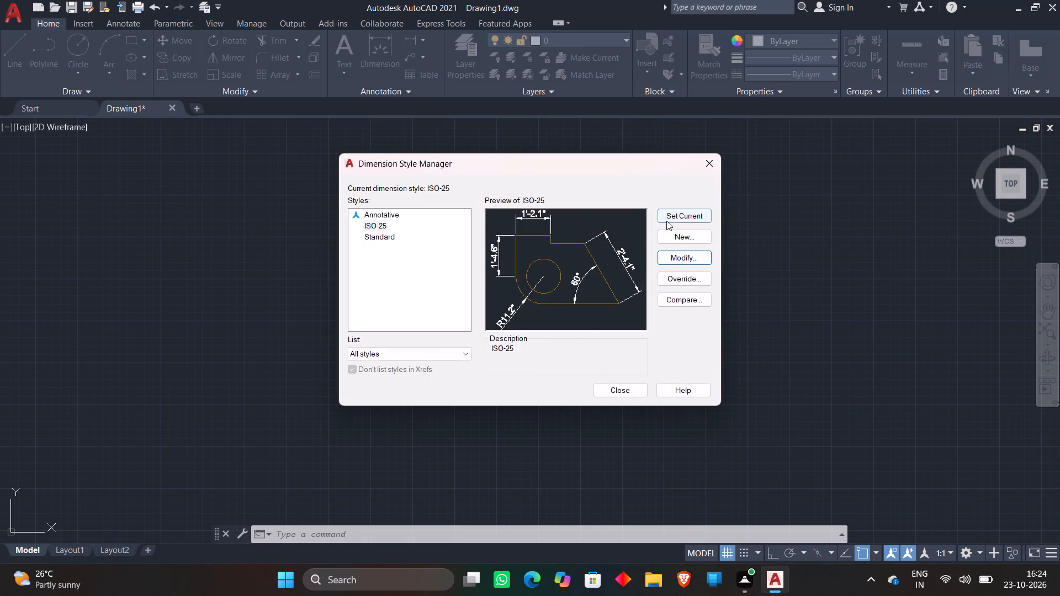
triple_click(668, 219)
triple_click(668, 219)
double_click(668, 219)
click(605, 390)
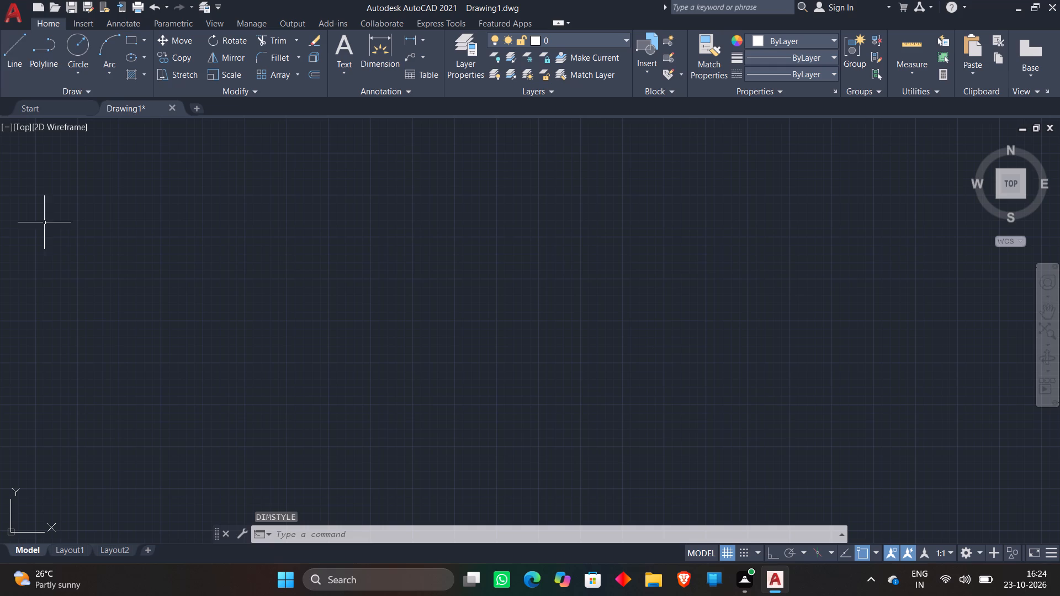
Draw a closed rectangle 15'4" wide and 12'4" high from four connected lines with Ortho on.
click(19, 47)
click(240, 175)
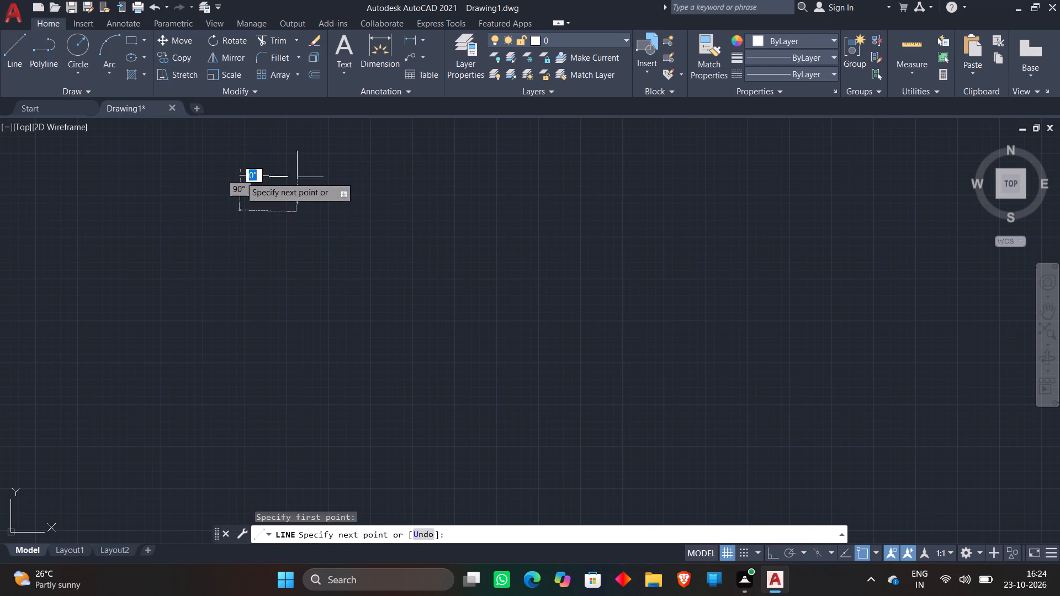
key(F8)
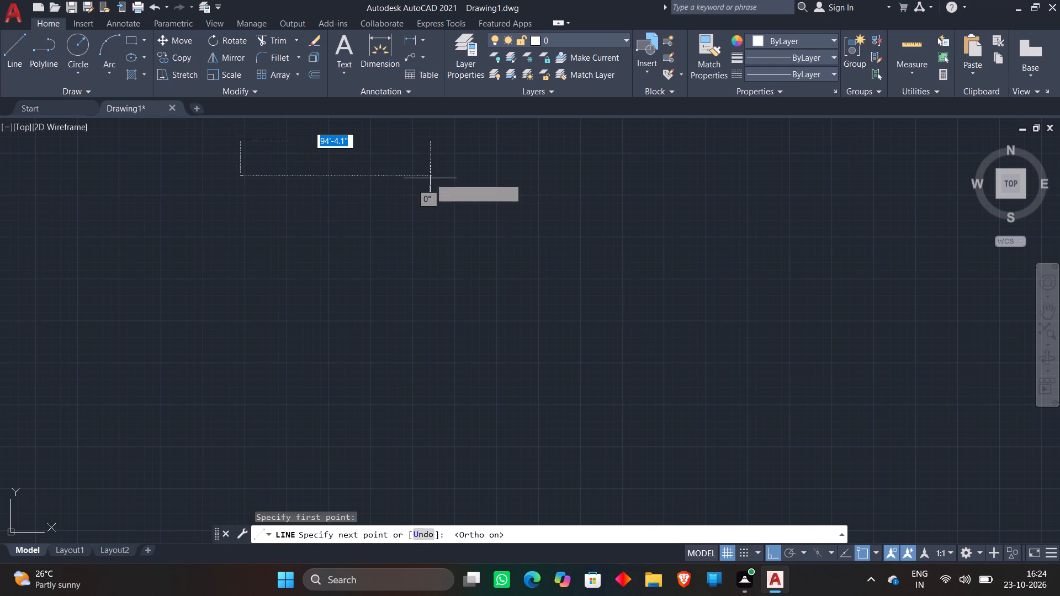
text(15'4")
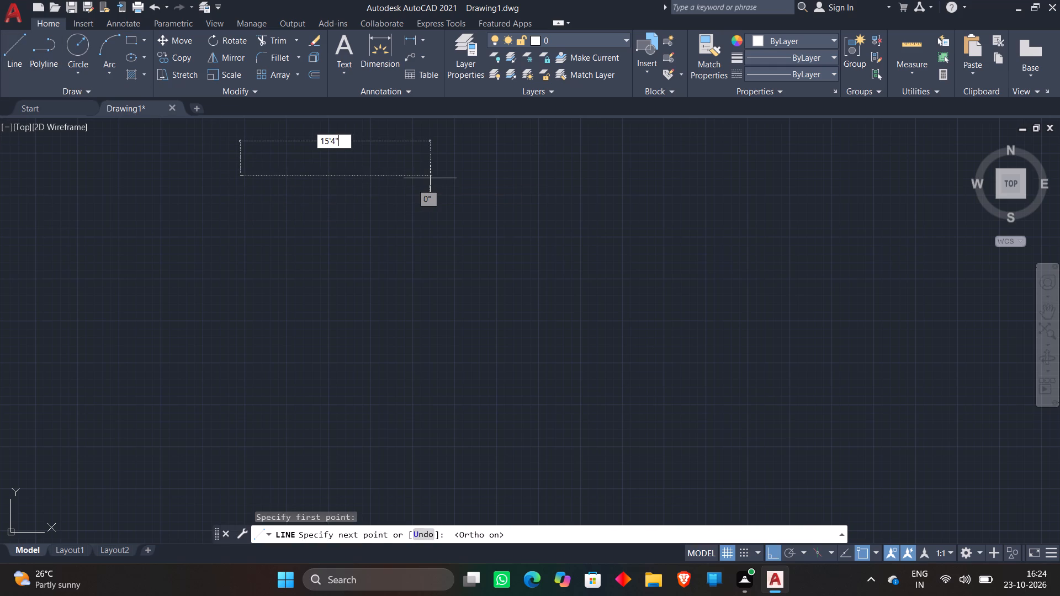
key(Return)
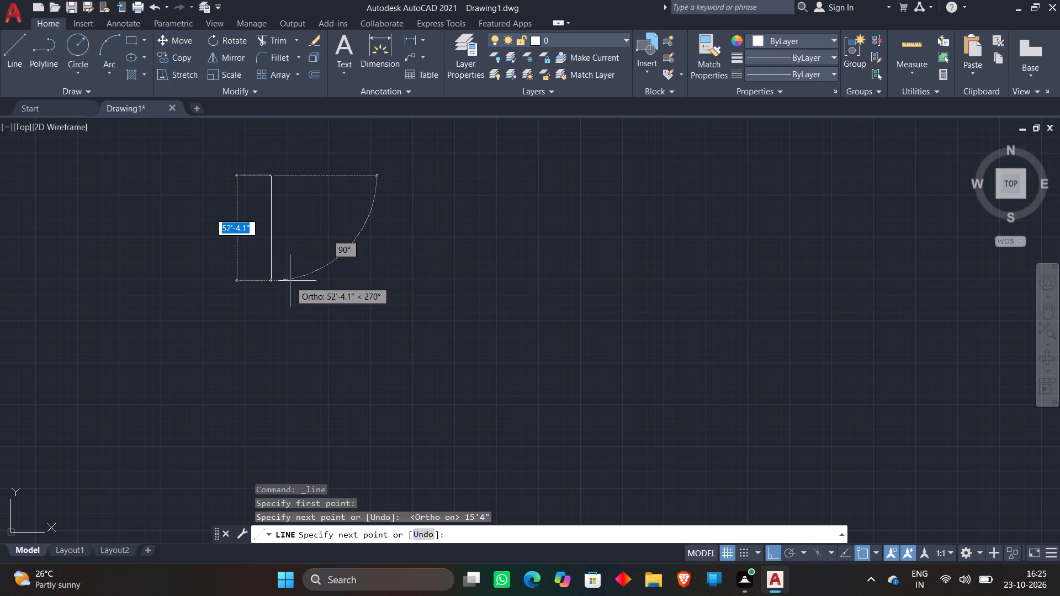
text(12'4")
key(Return)
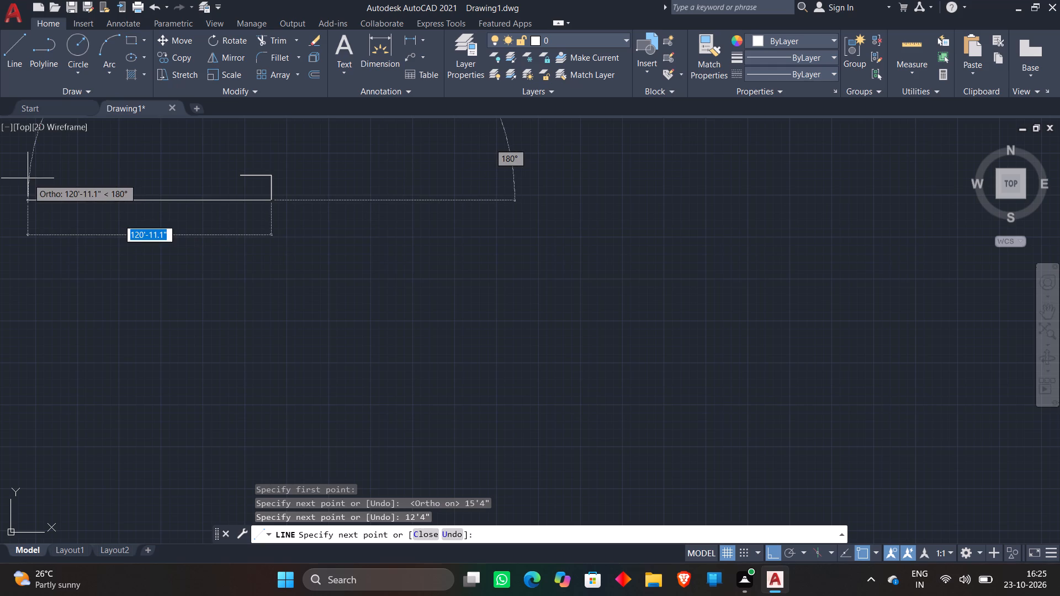
text(15'4)
key(shift+quotedbl)
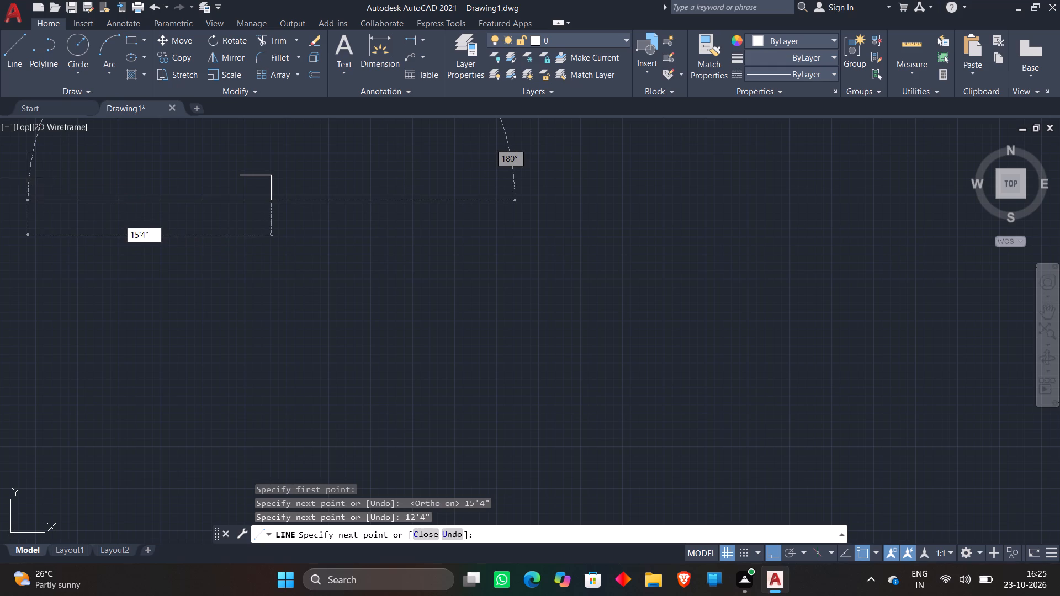
key(Return)
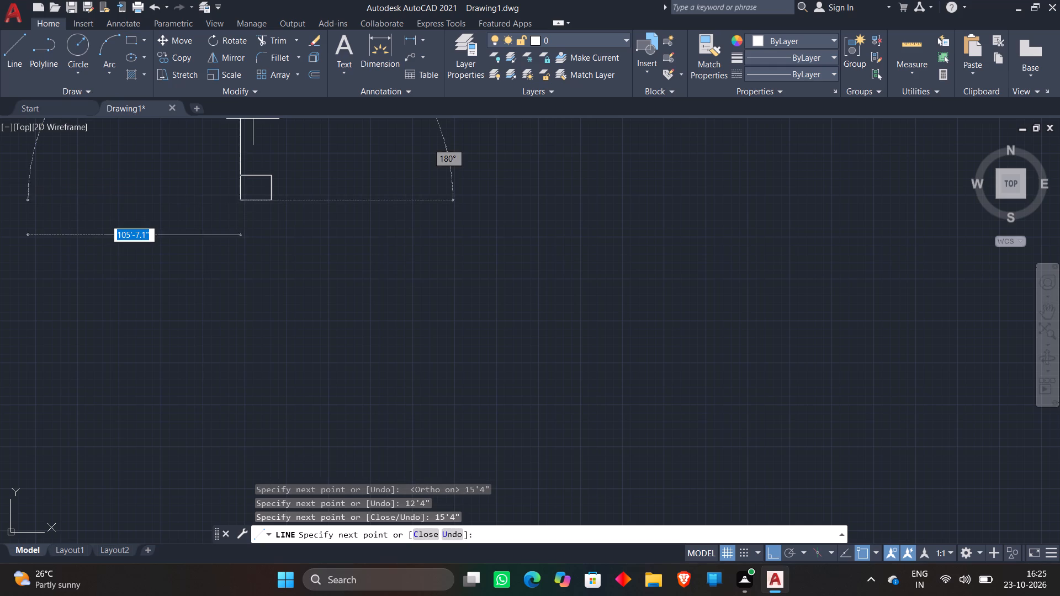
middle_drag(246, 143, 367, 242)
scroll(366, 241, up, 1)
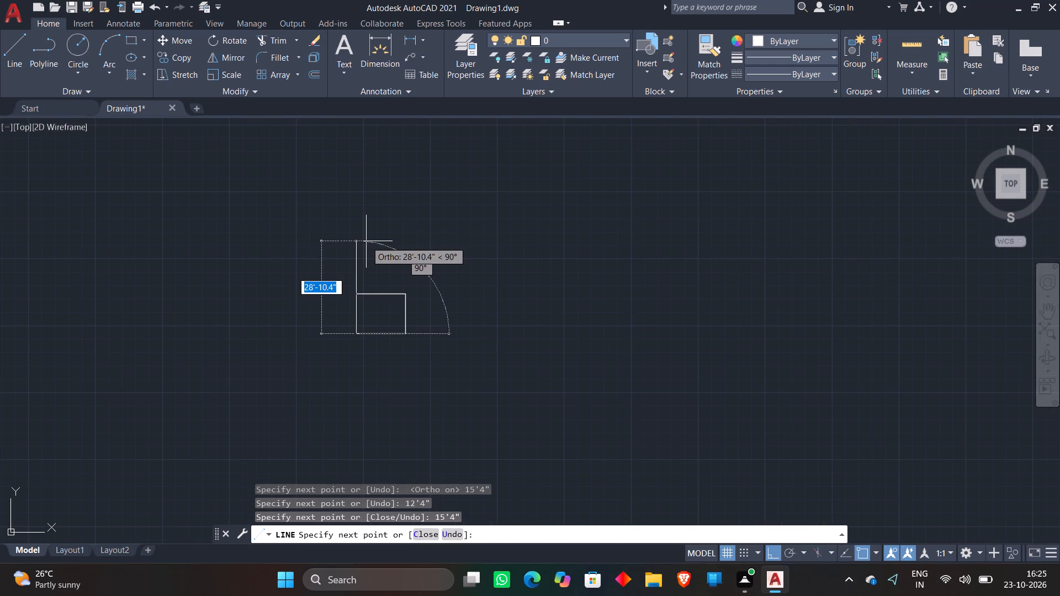
text(12'4")
key(Return)
key(Escape)
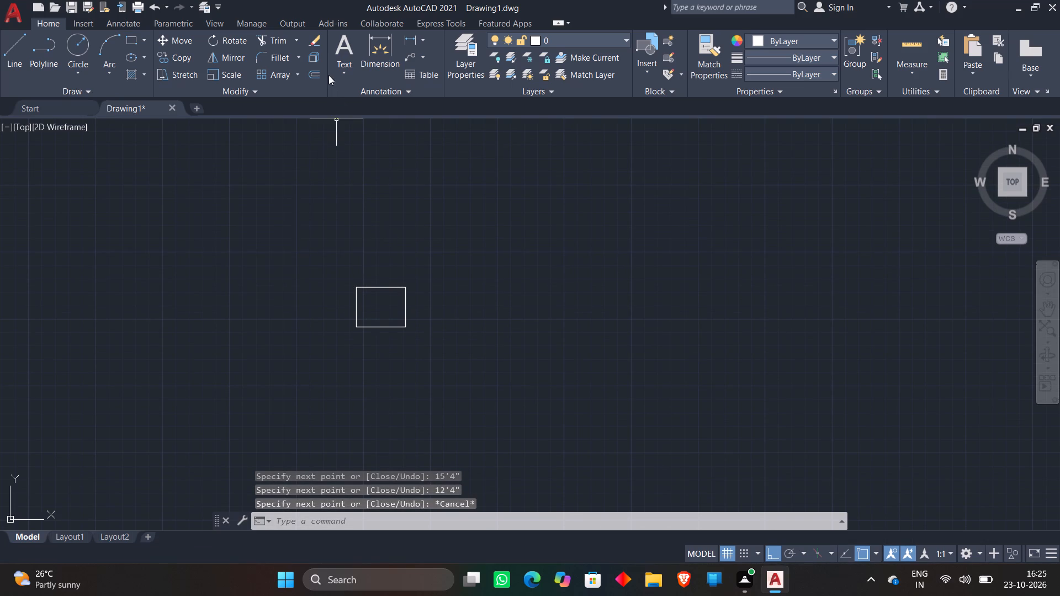
Offset all four sides of the rectangle outward by 9" to form the outer wall lines.
click(314, 77)
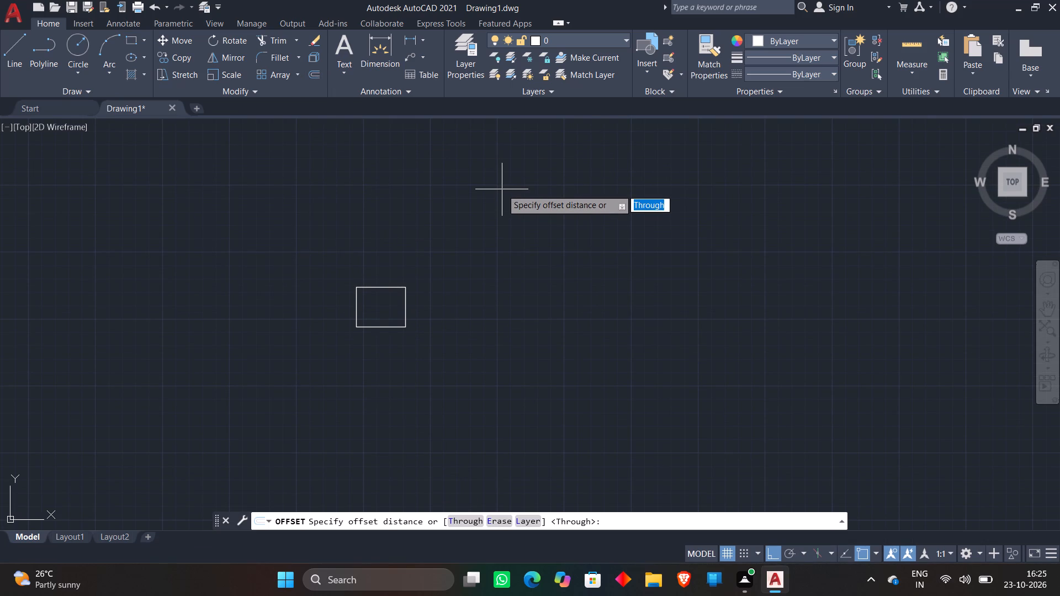
text(9")
key(Return)
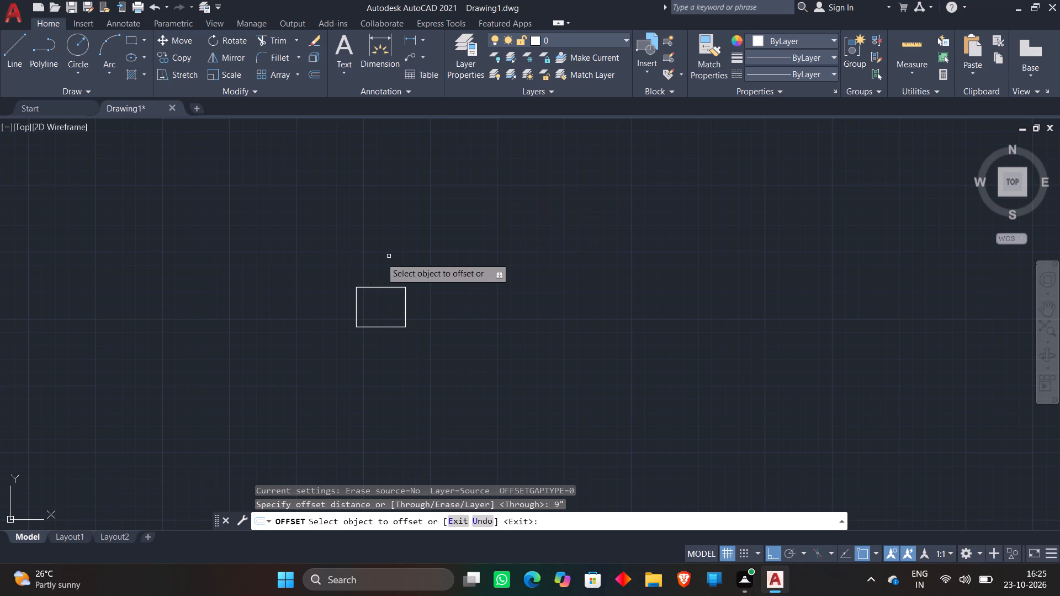
click(378, 287)
click(384, 249)
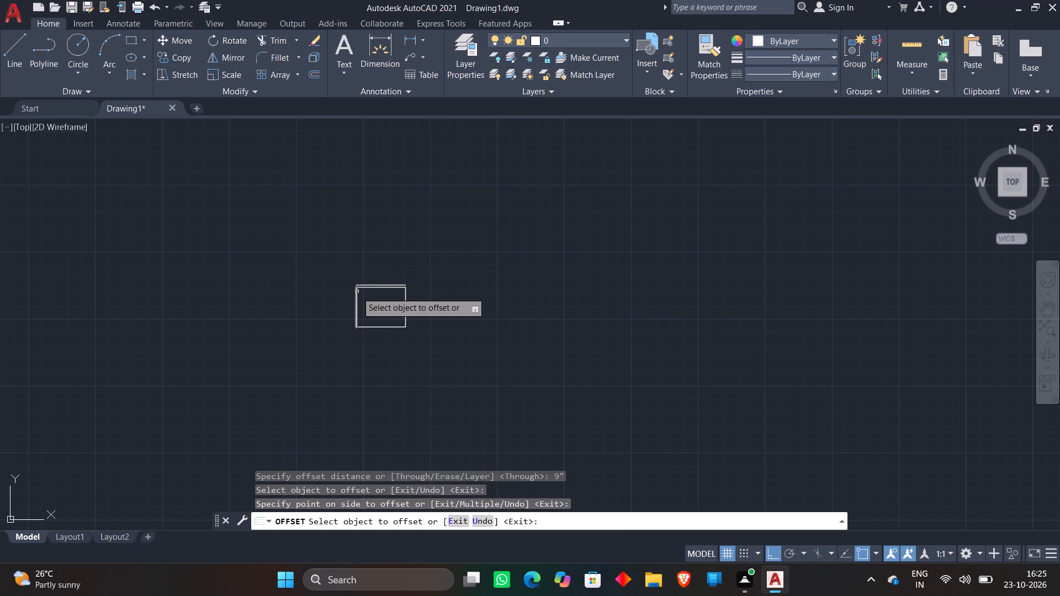
click(358, 298)
click(287, 313)
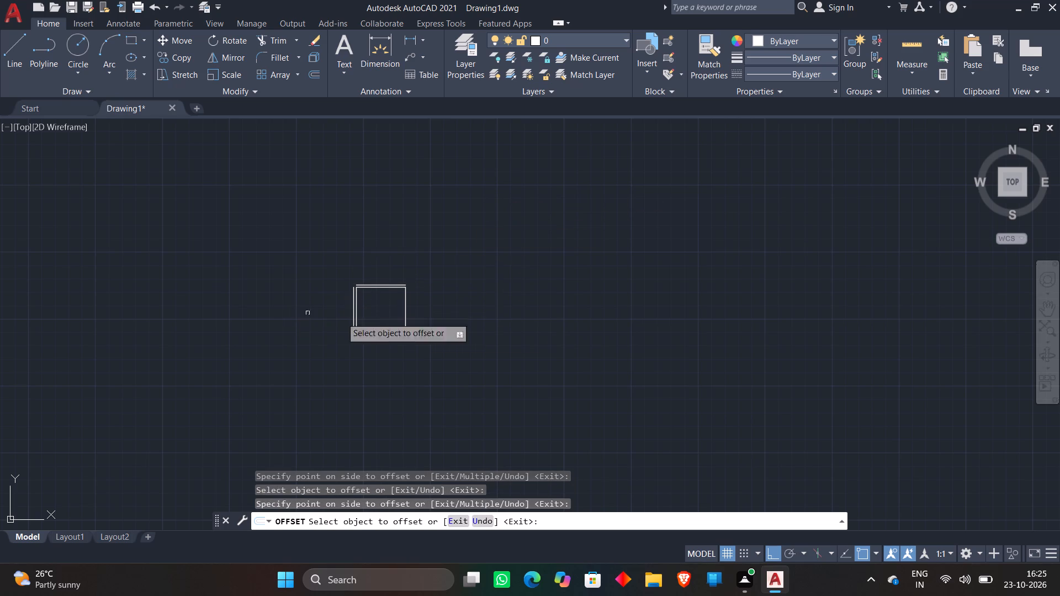
click(405, 313)
click(558, 312)
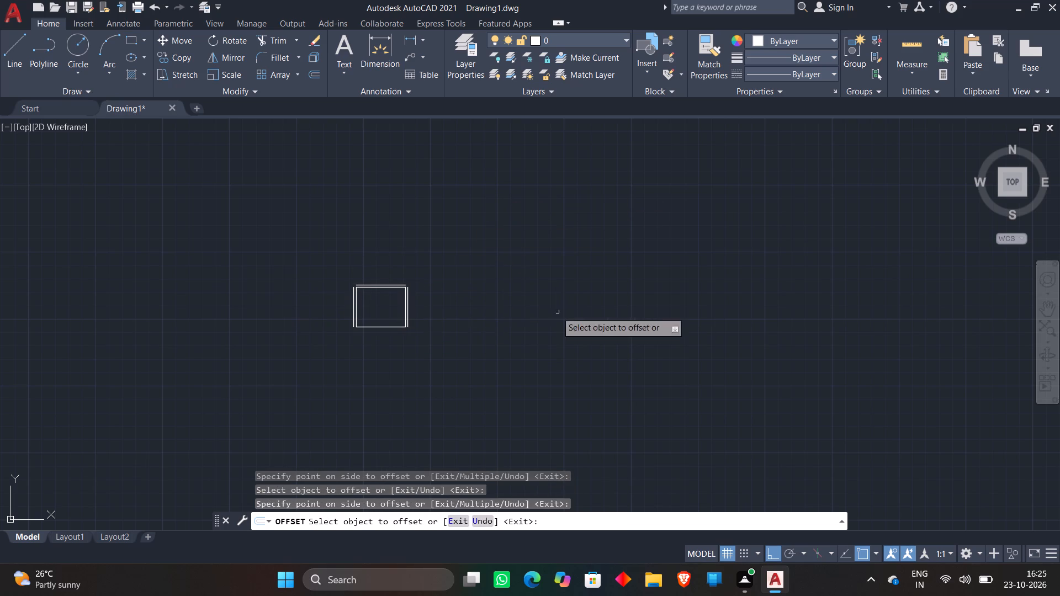
click(382, 326)
click(378, 358)
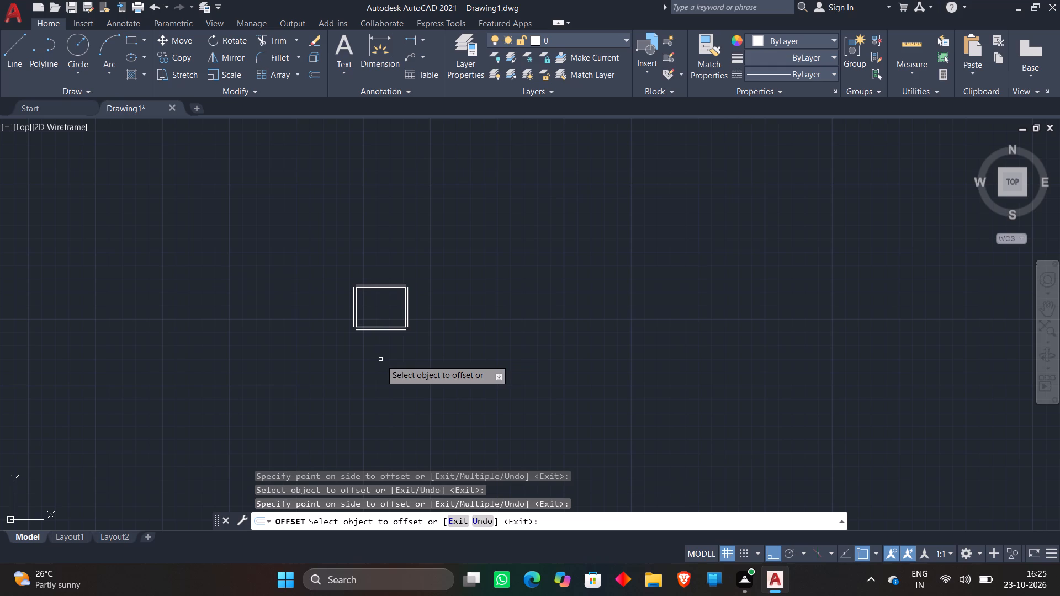
key(Escape)
scroll(387, 312, up, 2)
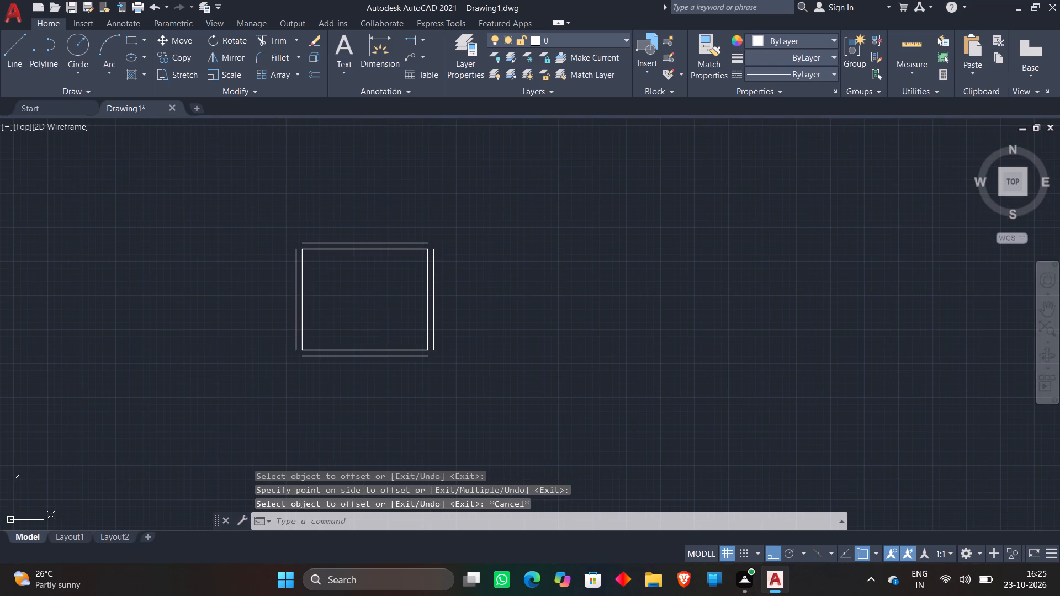
Draw a small room 6' wide and 6'5" high from the upper end of the large room's right outer wall line.
scroll(395, 304, up, 2)
middle_drag(389, 307, 436, 259)
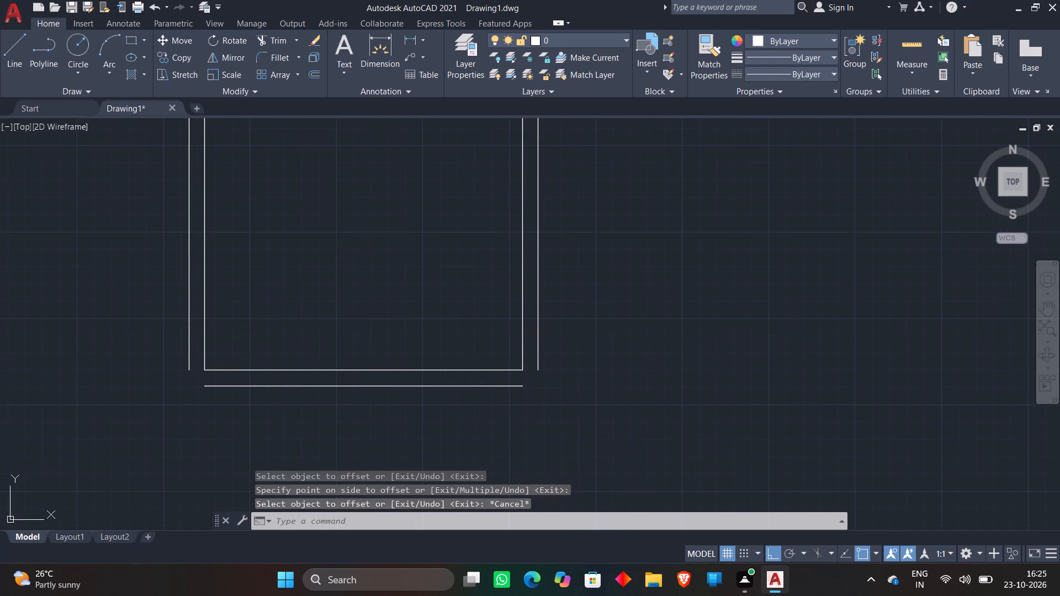
scroll(243, 202, down, 2)
scroll(374, 184, up, 1)
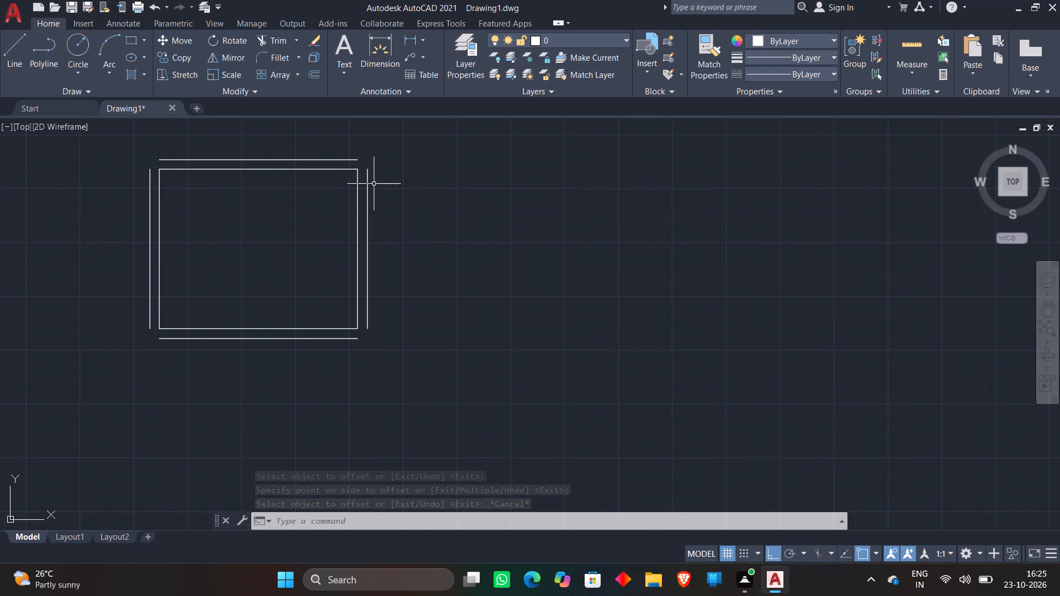
click(15, 58)
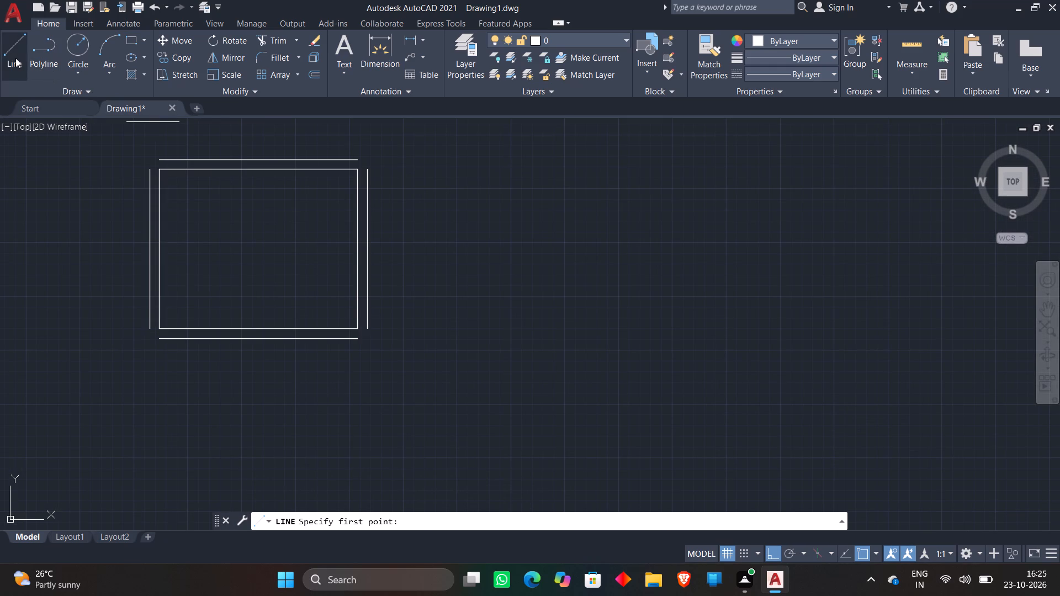
click(369, 166)
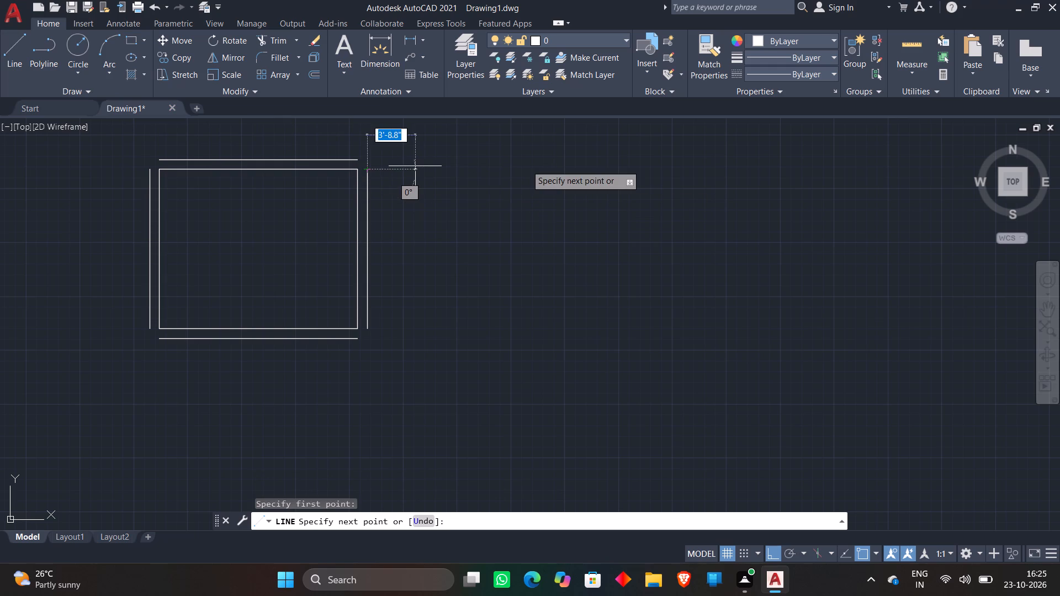
text(6')
key(Return)
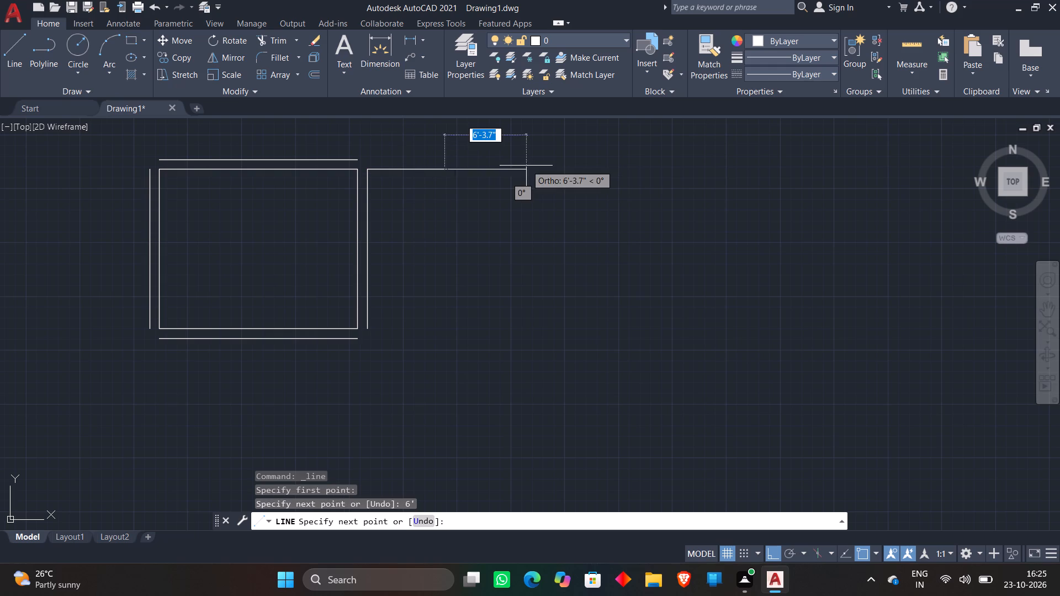
text(6'5")
key(Return)
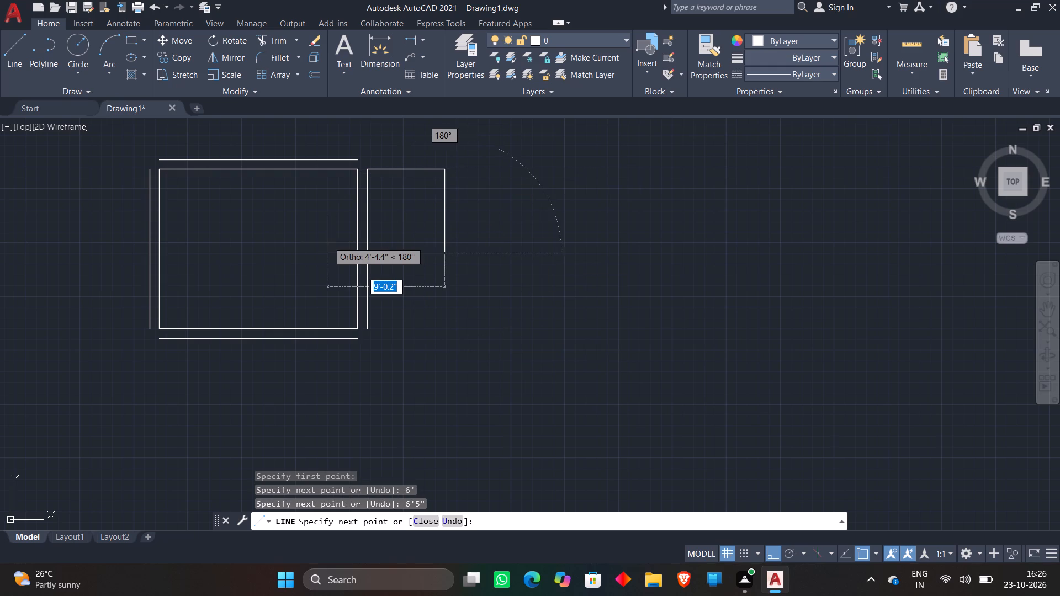
text(6')
key(Return)
key(Escape)
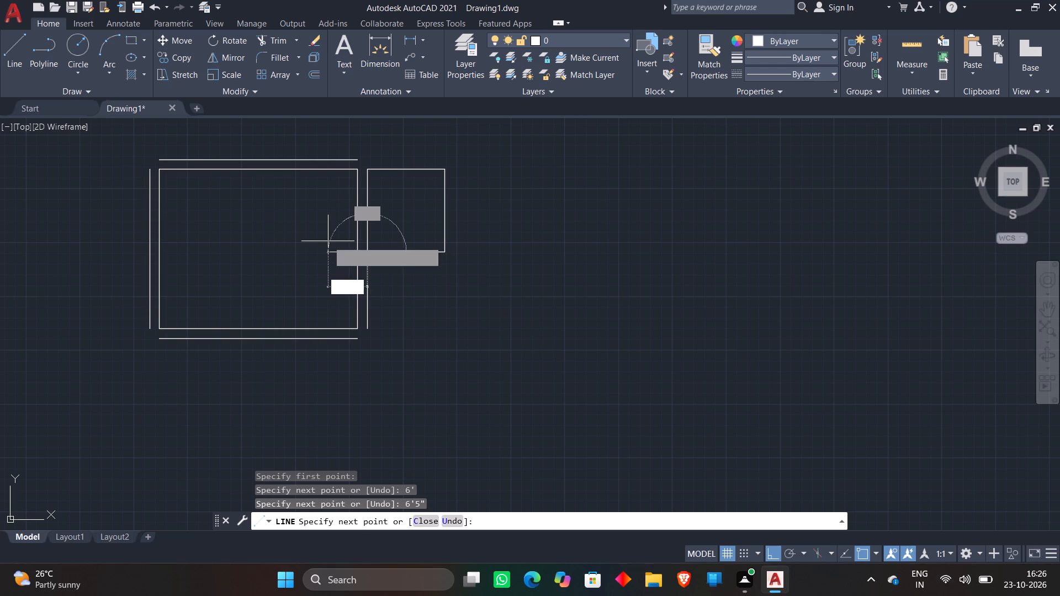
Offset the small room's top, right and bottom sides outward by 9".
key(o)
key(Return)
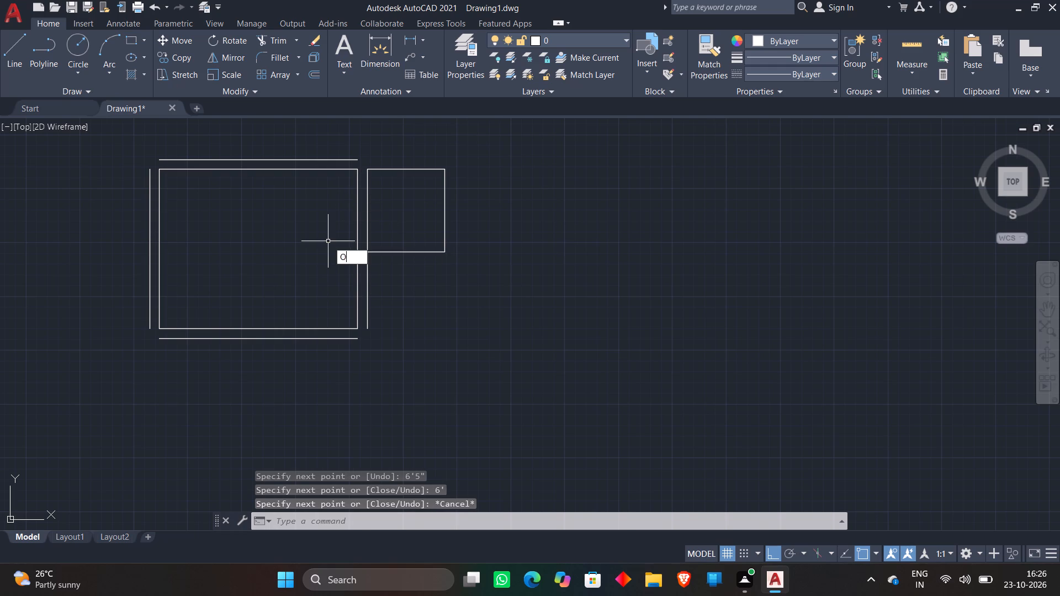
key(Return)
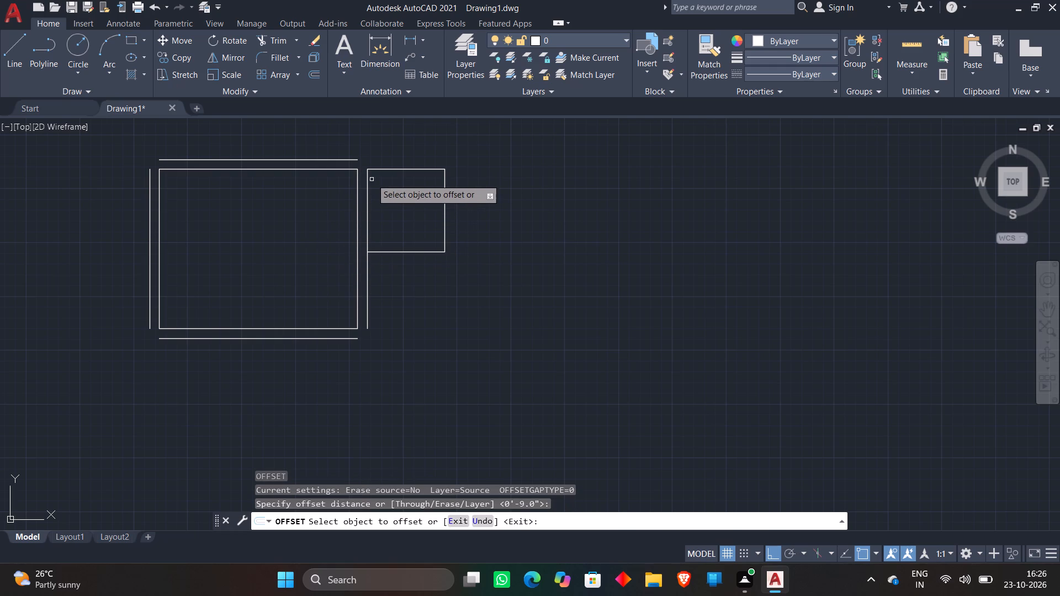
click(380, 169)
click(436, 127)
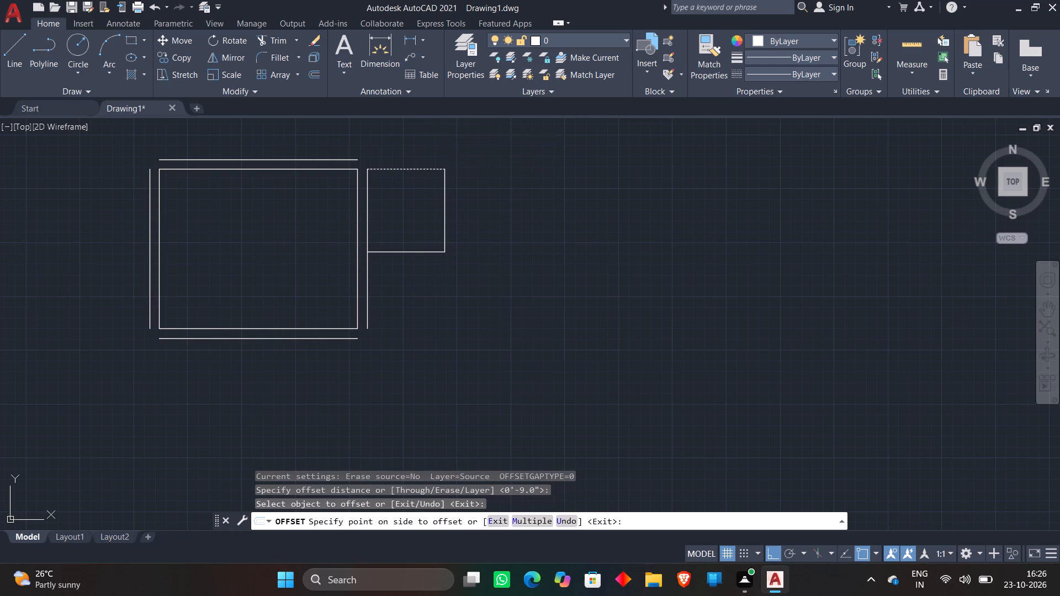
click(446, 210)
click(616, 203)
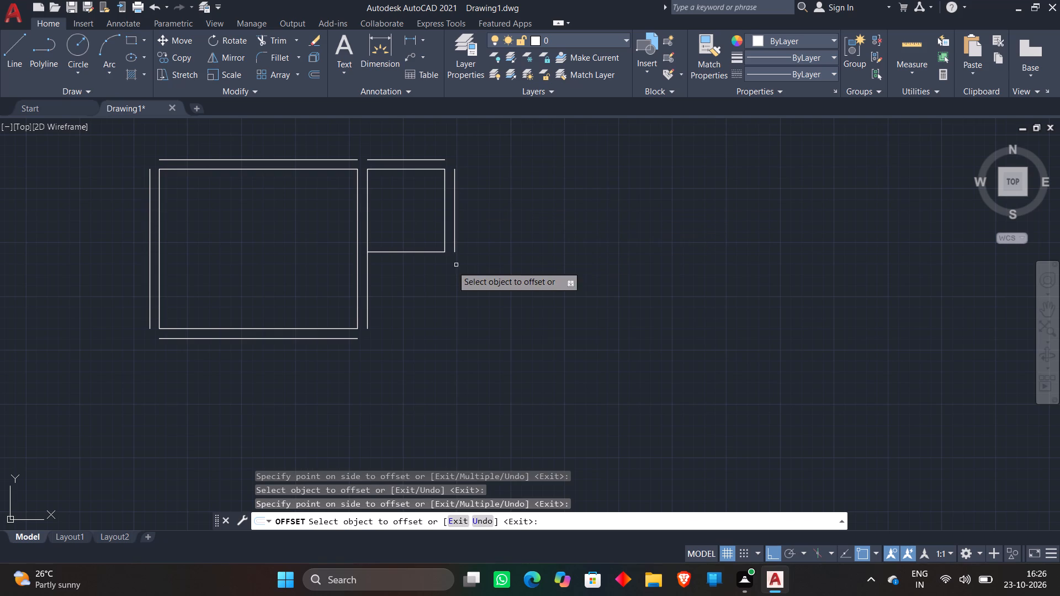
click(426, 252)
click(423, 327)
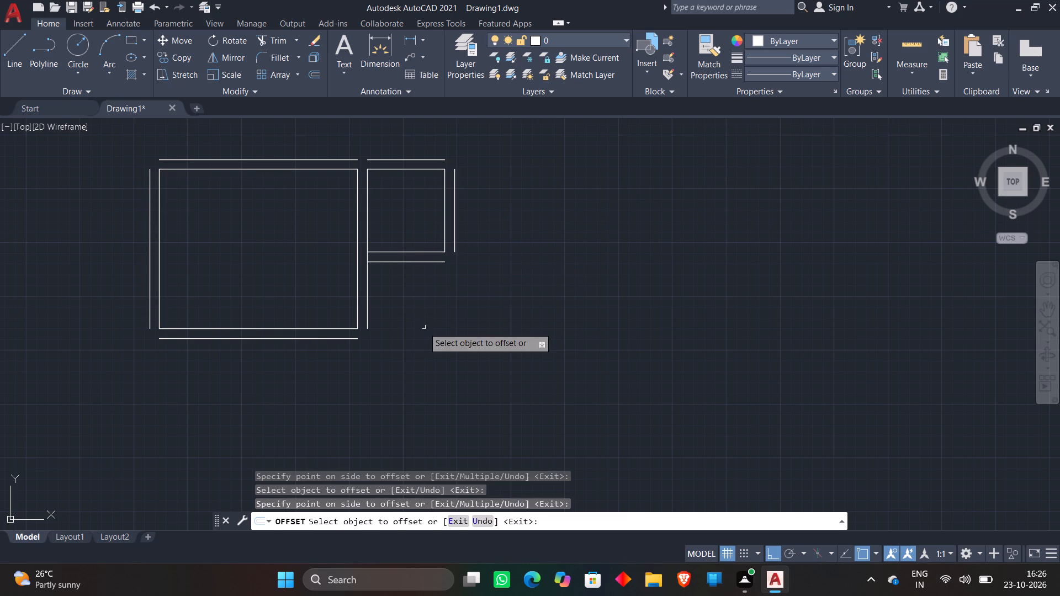
key(Escape)
Trim the large room's right outer wall line between the small room's two lower wall lines.
text(tr)
key(space)
scroll(359, 256, up, 3)
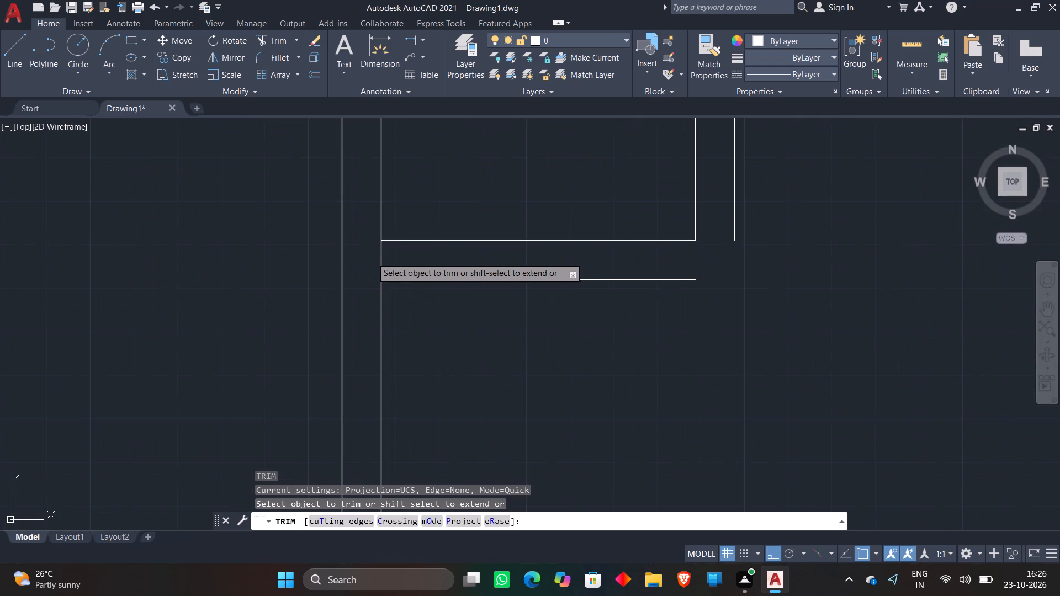
click(394, 256)
click(366, 262)
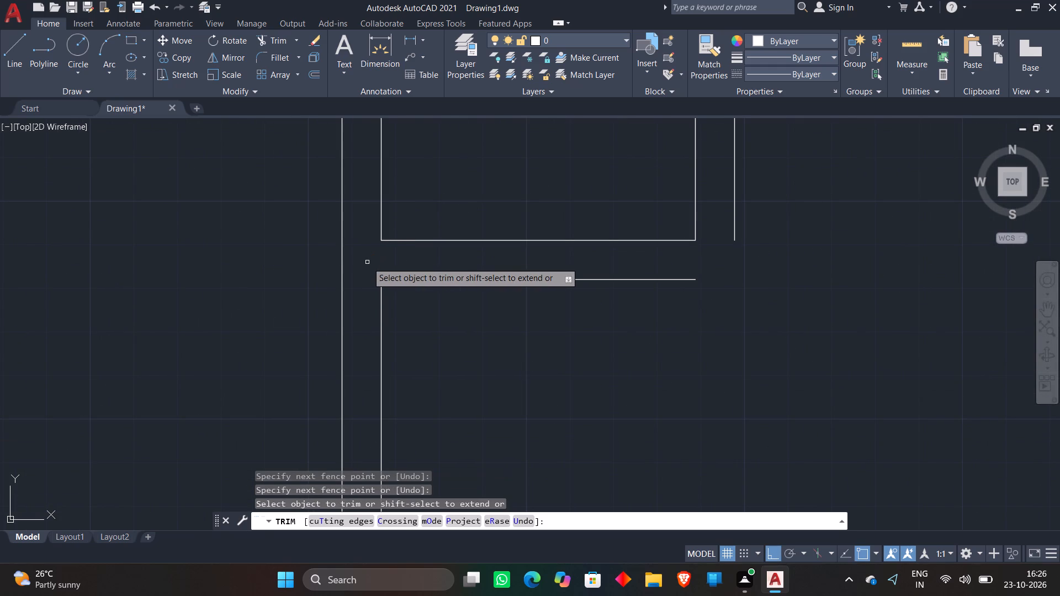
key(Escape)
Draw a 6' line rightward from the lower end of the large room's right outer wall, plus a vertical line up toward the small room.
scroll(630, 253, down, 2)
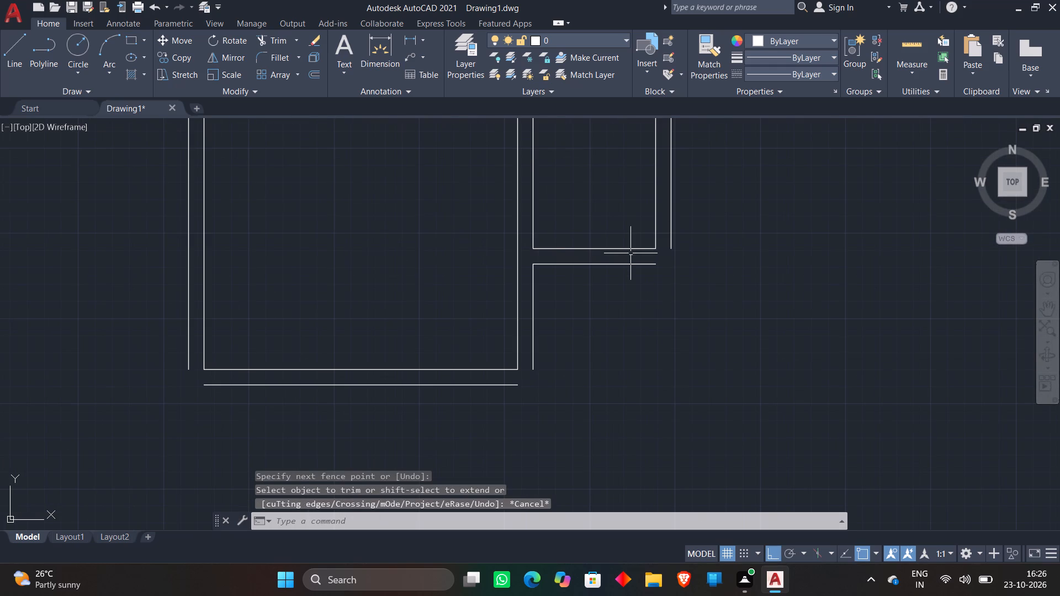
click(6, 42)
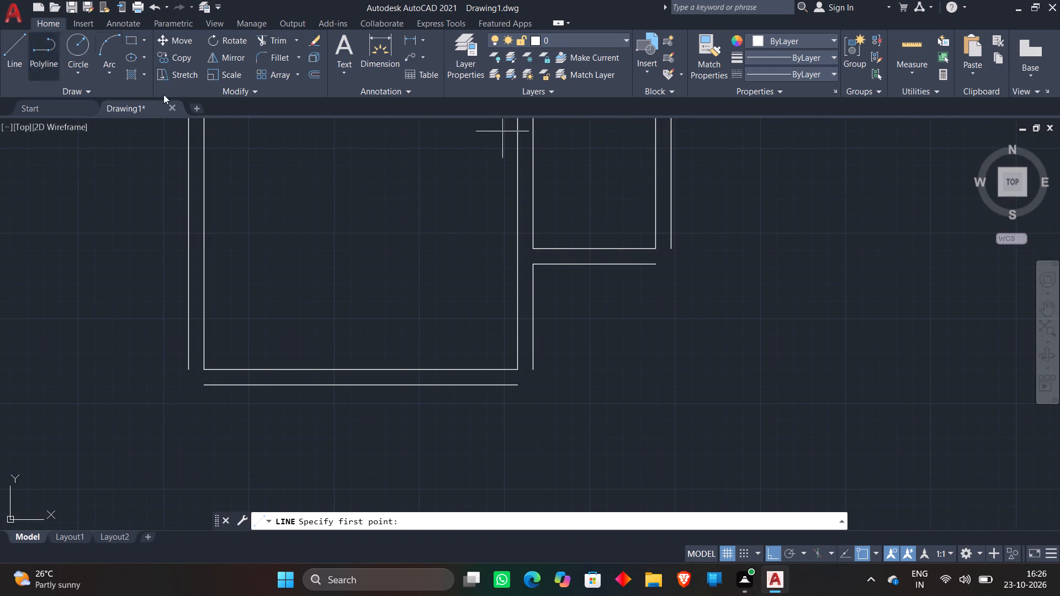
click(537, 370)
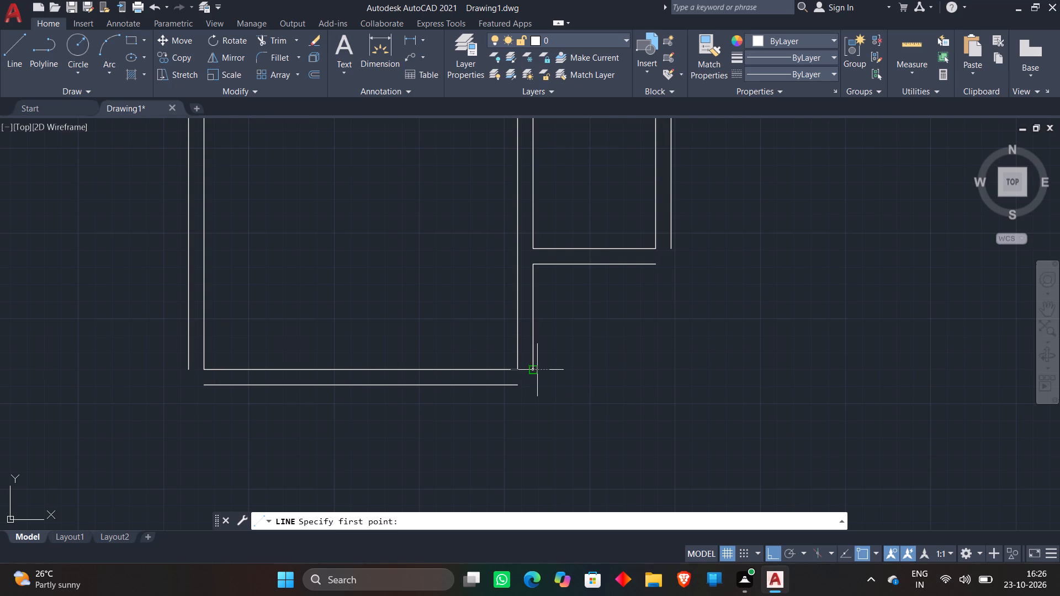
text(6')
key(Return)
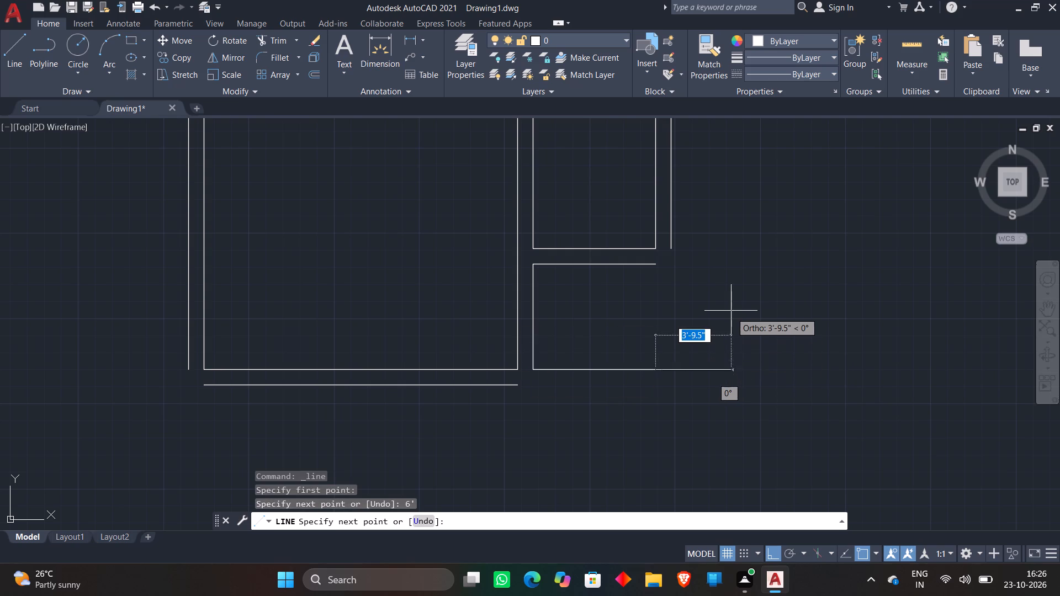
click(698, 275)
key(Escape)
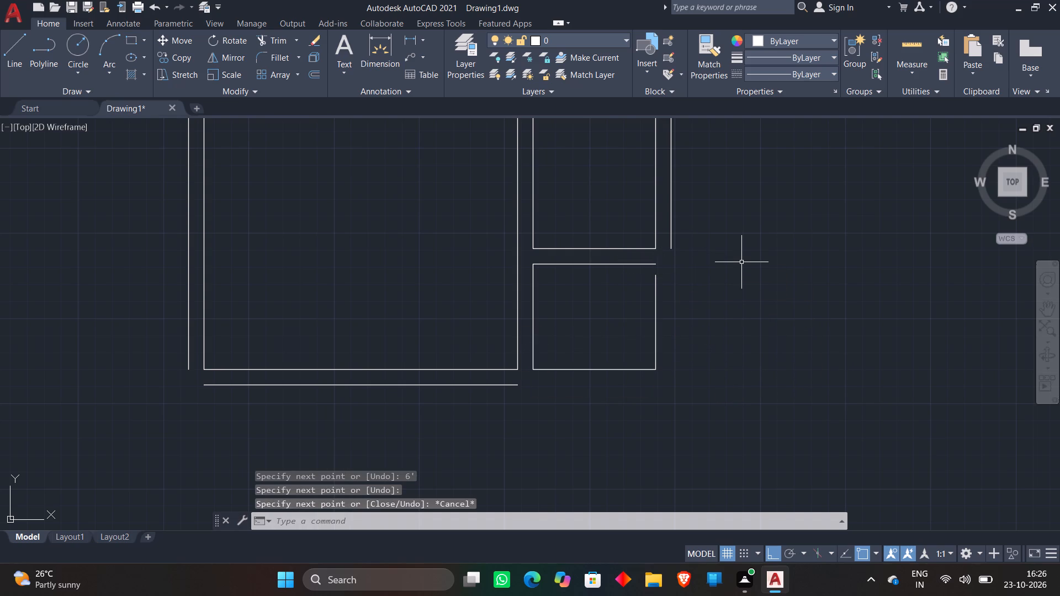
Extend the lower small room's right side up to its top wall line.
text(ex)
key(space)
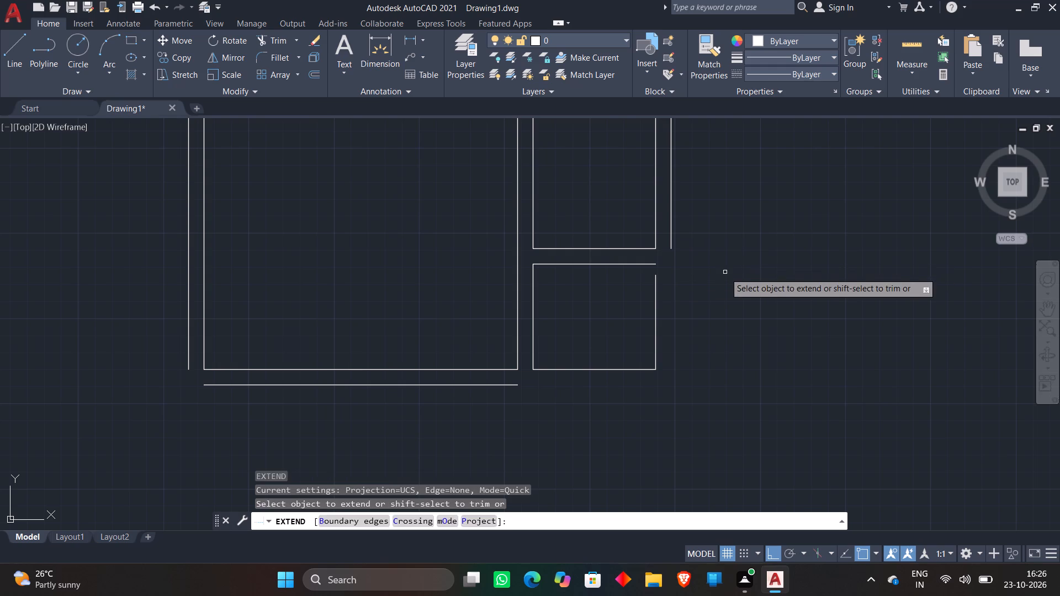
click(723, 274)
click(637, 308)
key(Escape)
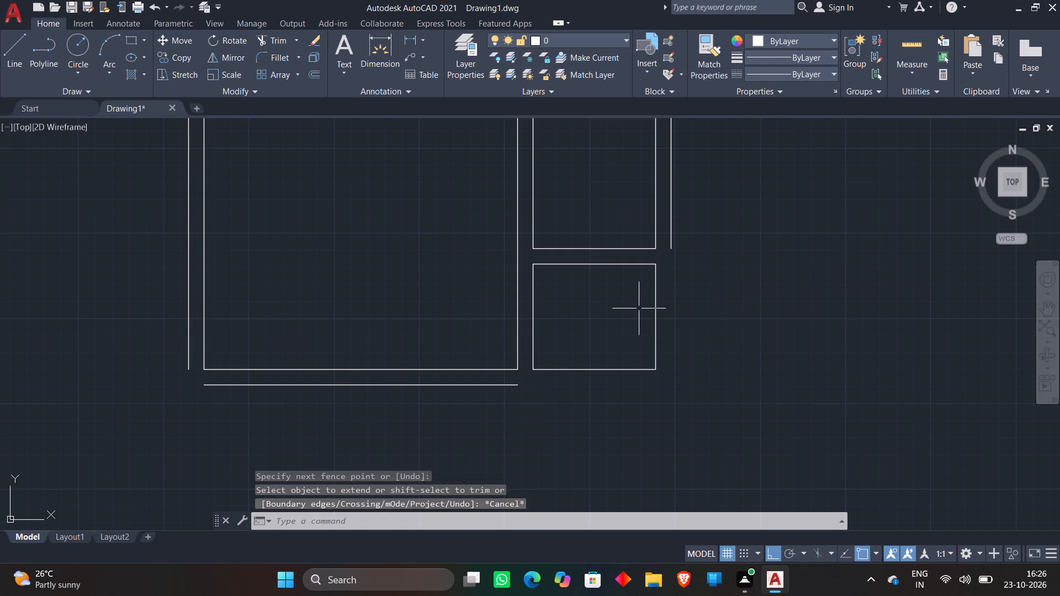
Offset the lower small room's right and bottom sides outward by 9".
click(316, 74)
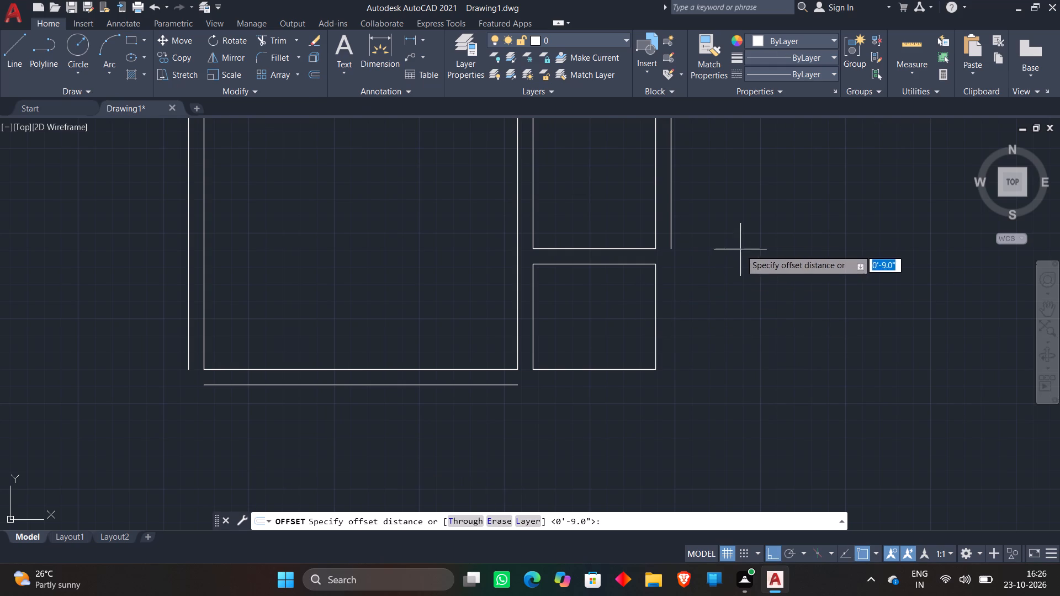
key(Return)
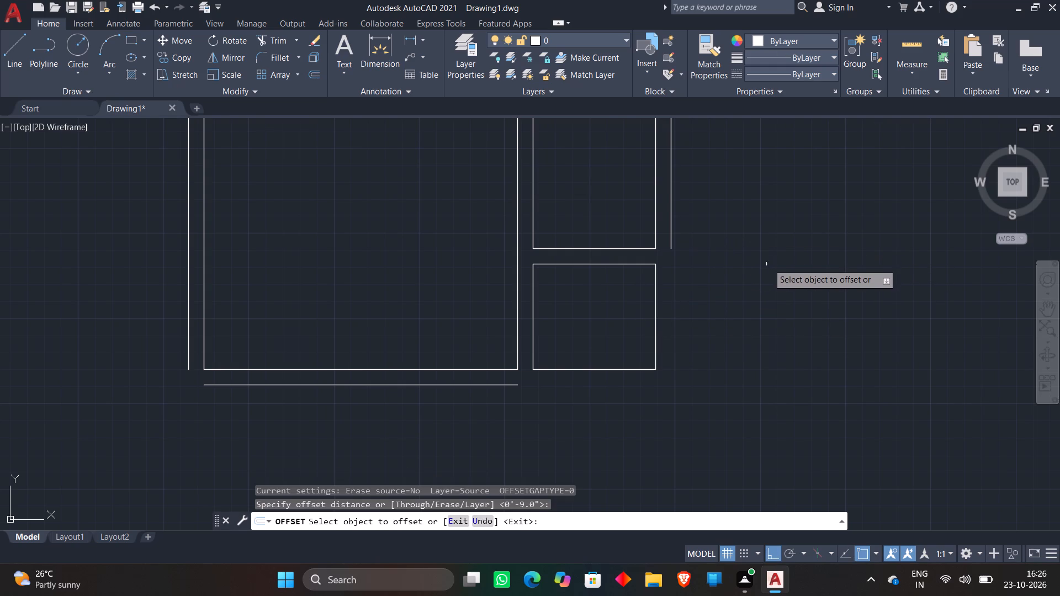
click(655, 308)
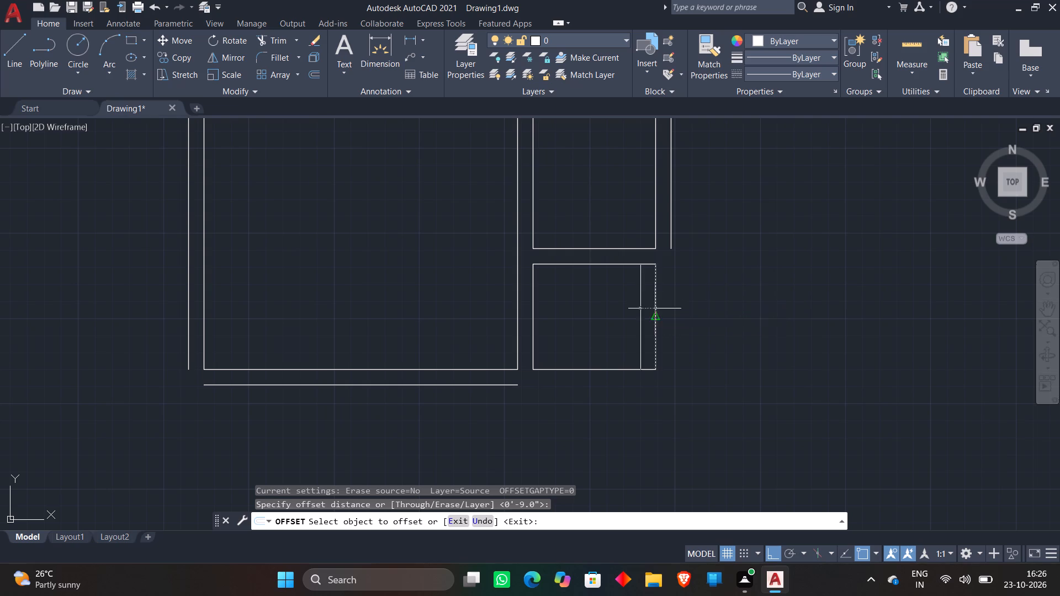
click(735, 298)
click(579, 369)
click(532, 420)
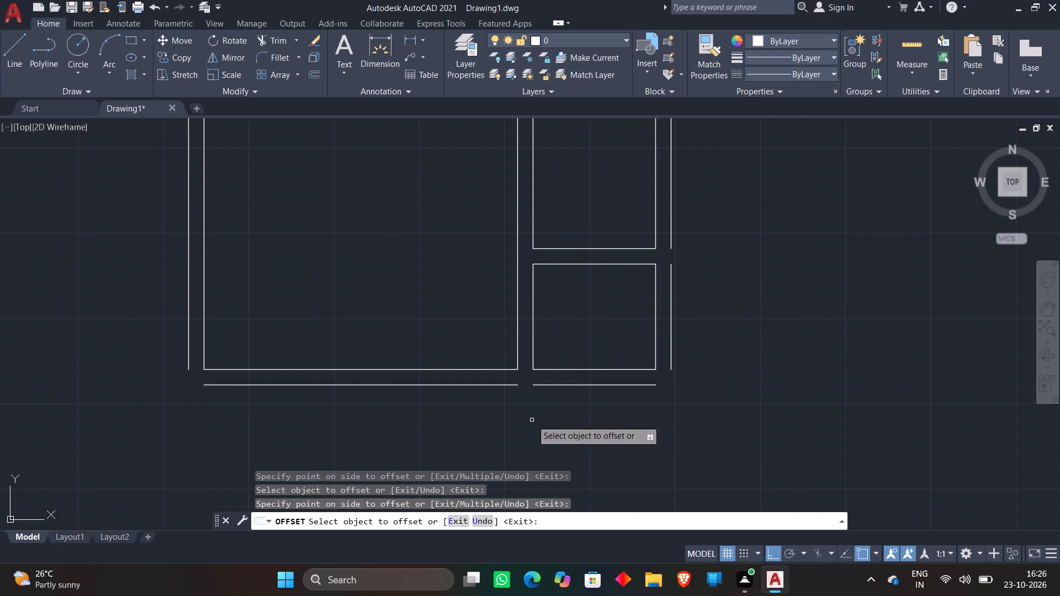
key(Escape)
Draw a 13' line rightward from the top of the upper small room's right outer wall, continuing 12'4" downward.
scroll(847, 318, down, 3)
middle_drag(833, 273, 588, 276)
scroll(588, 276, up, 1)
scroll(520, 305, up, 2)
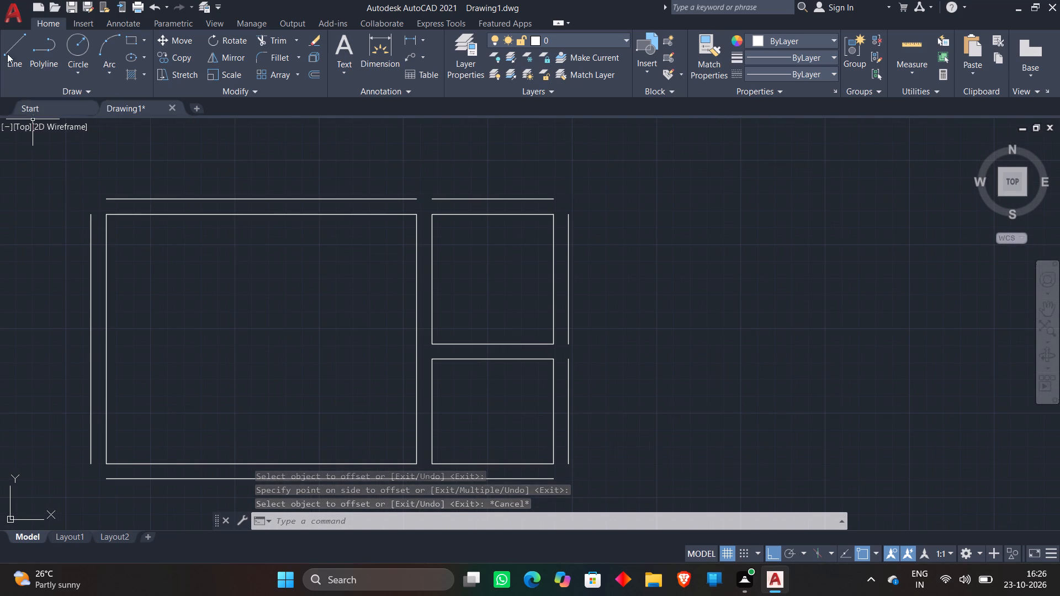
click(11, 60)
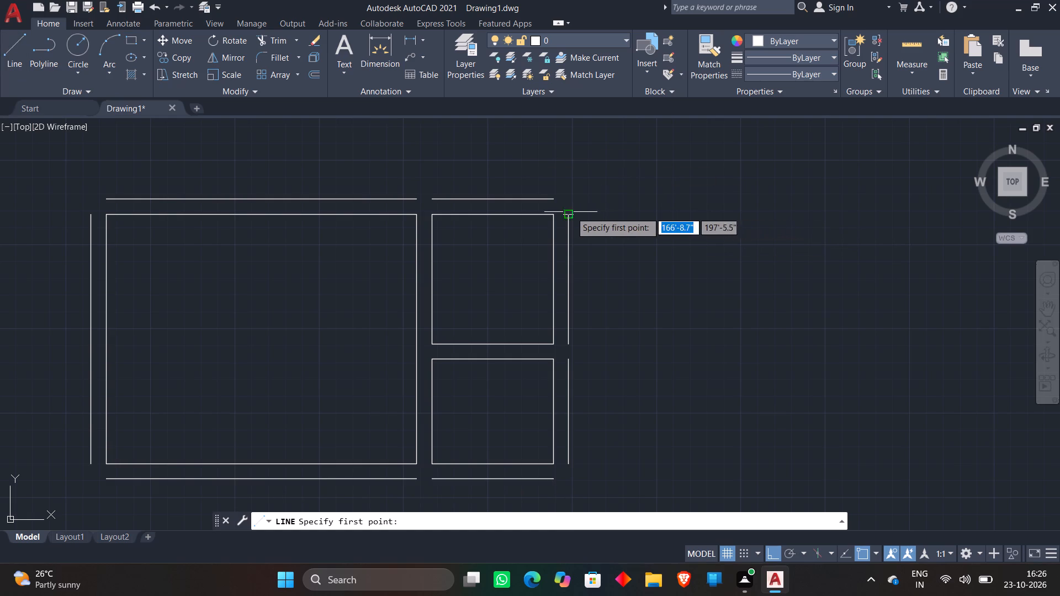
click(571, 212)
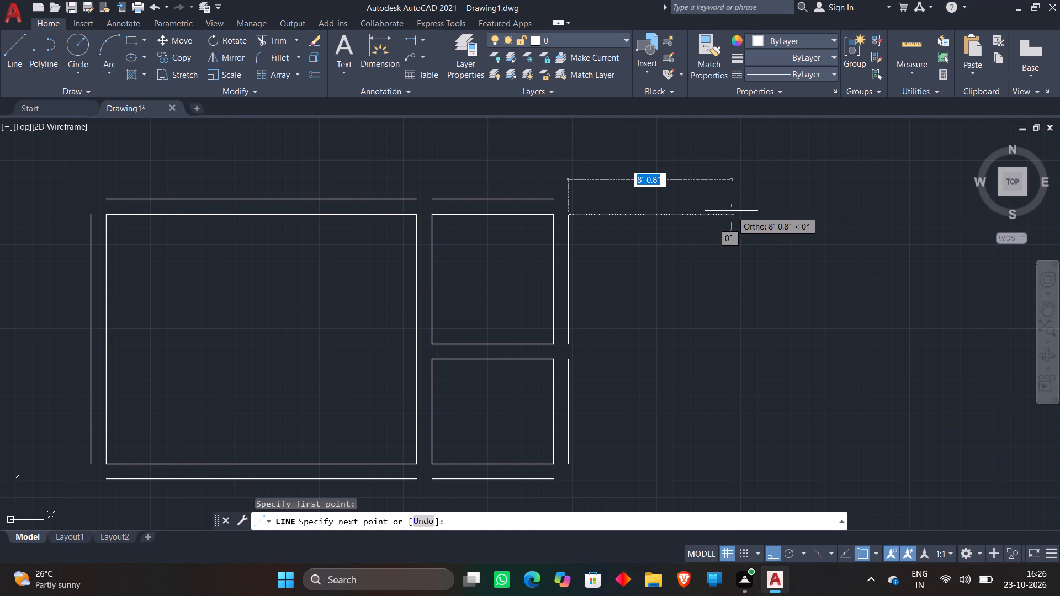
text(13')
key(Return)
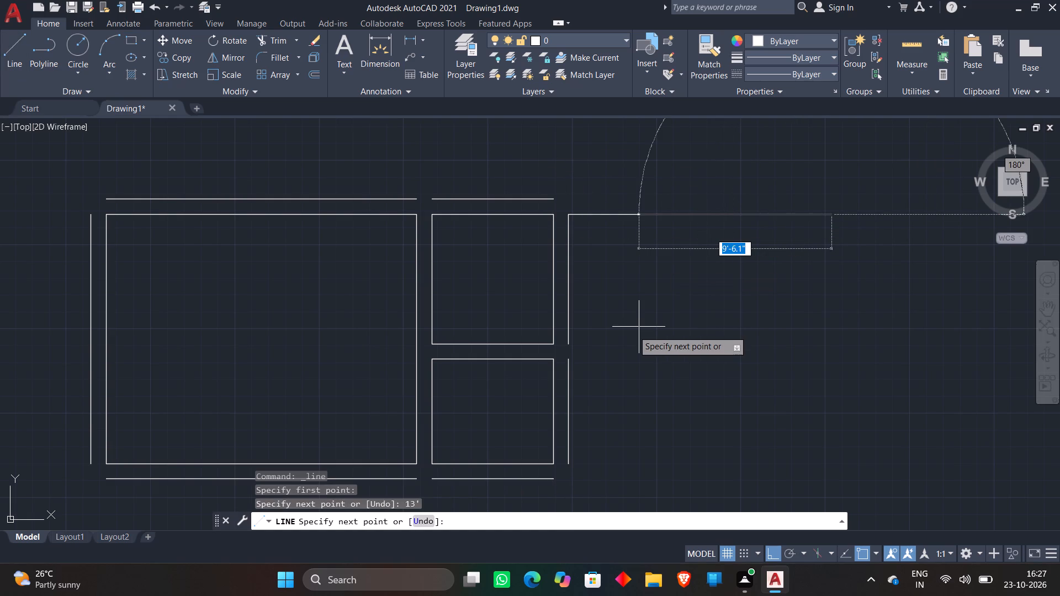
scroll(671, 343, down, 2)
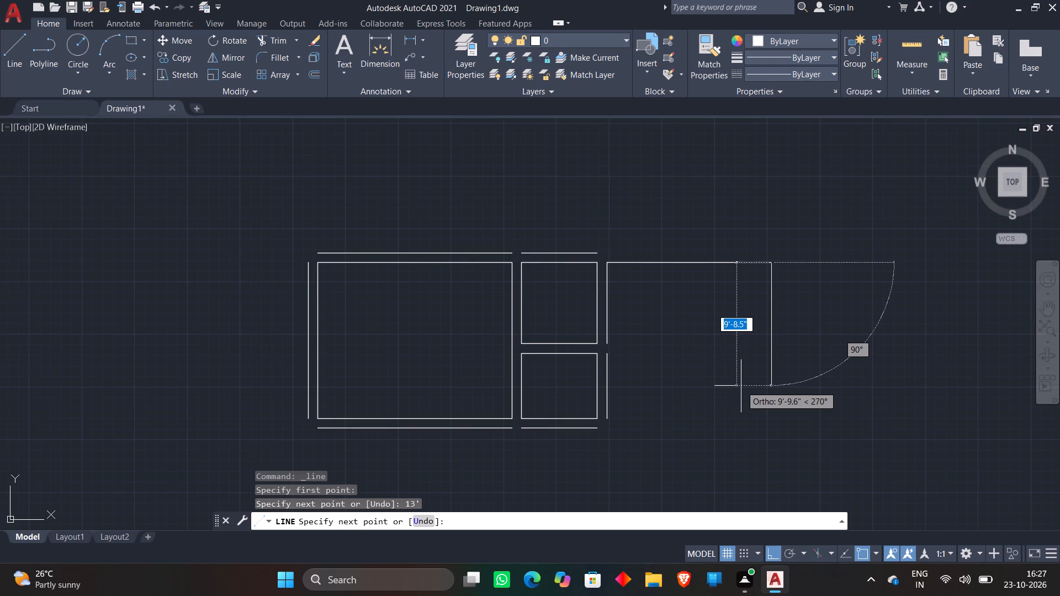
text(12'4")
key(Return)
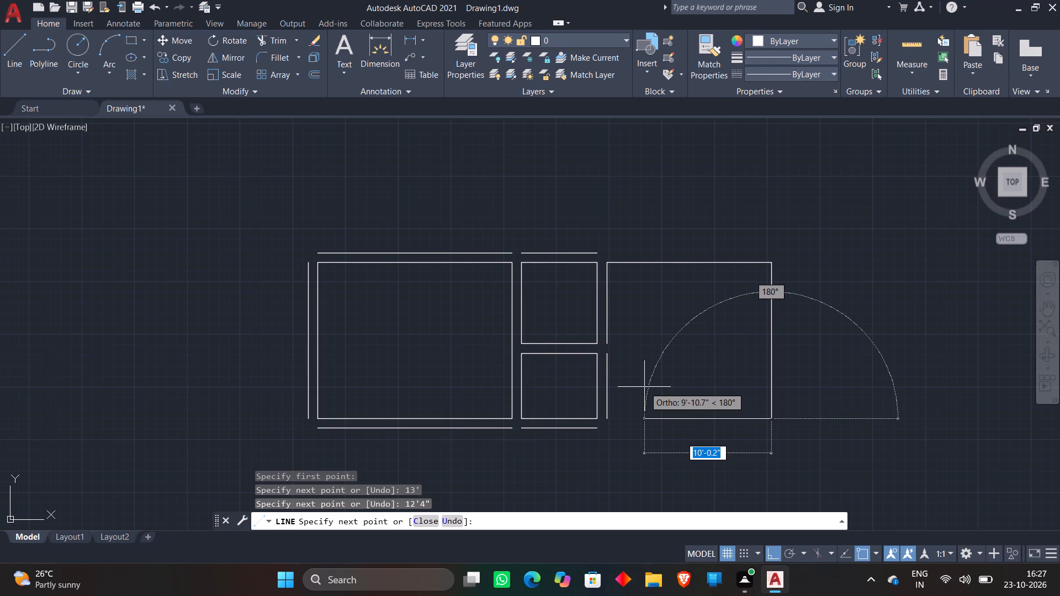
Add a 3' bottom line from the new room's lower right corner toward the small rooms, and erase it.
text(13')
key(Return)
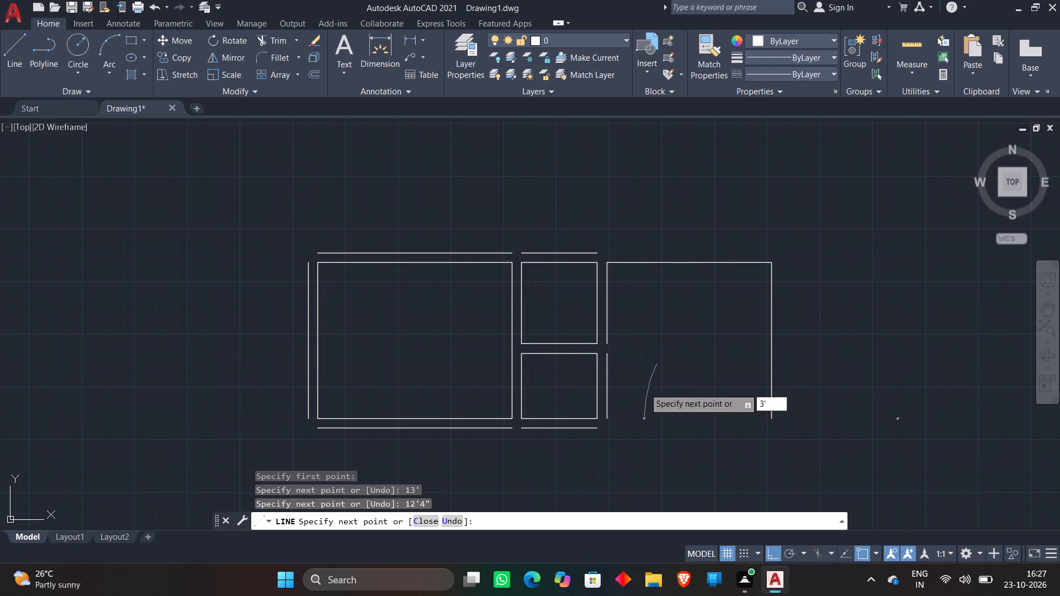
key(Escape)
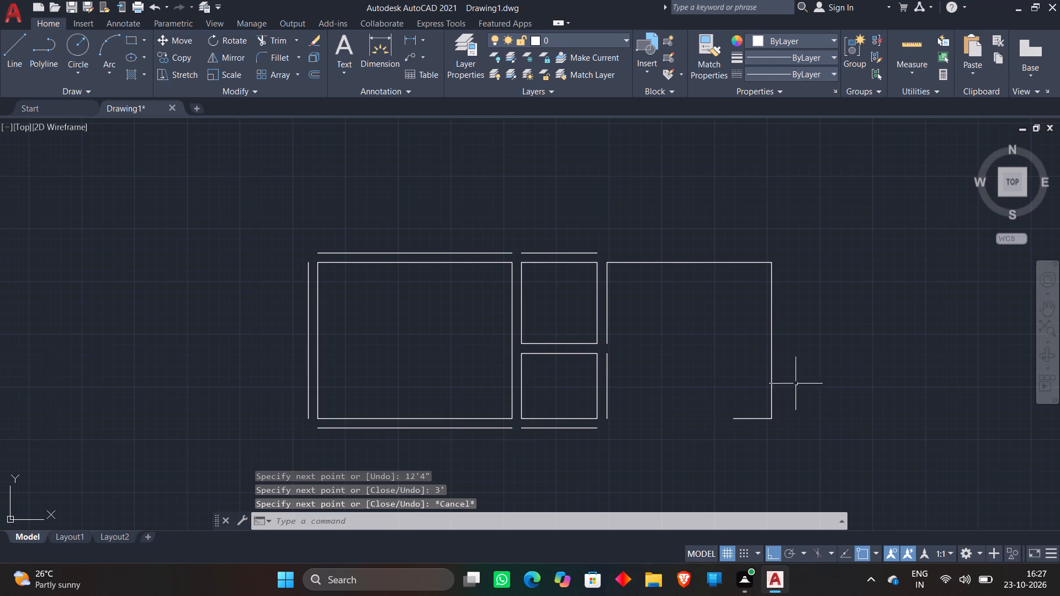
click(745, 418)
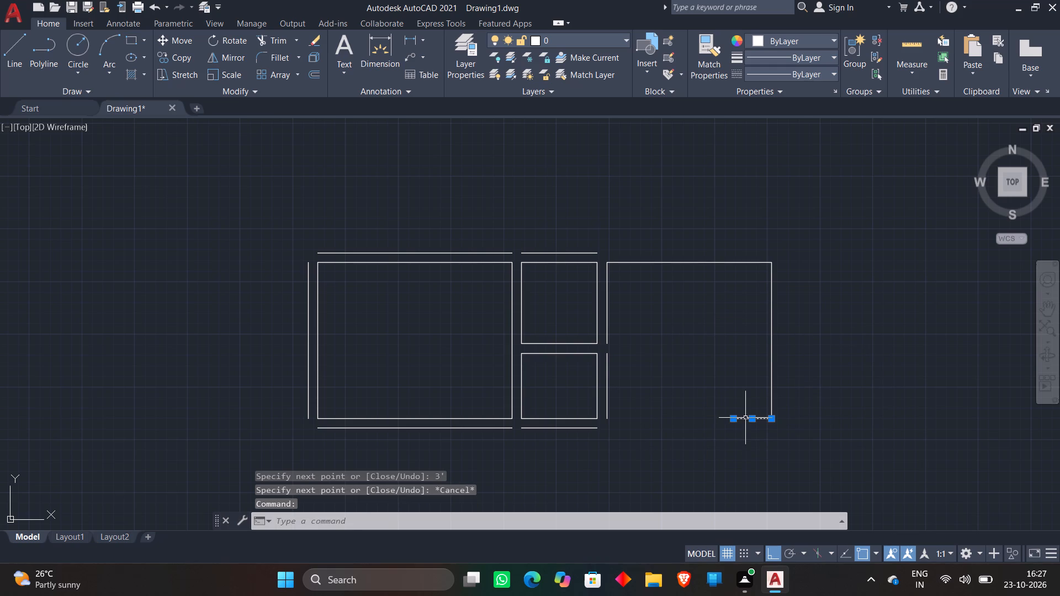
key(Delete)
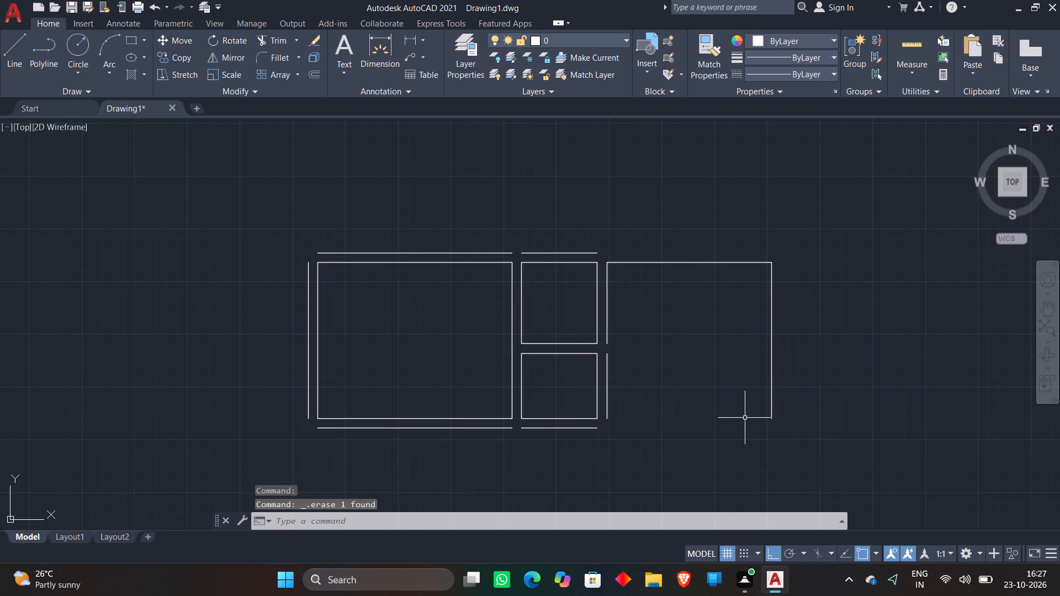
Draw a 13' bottom line leftward from the lower right corner of the 13' wide room to close it.
key(l)
key(Return)
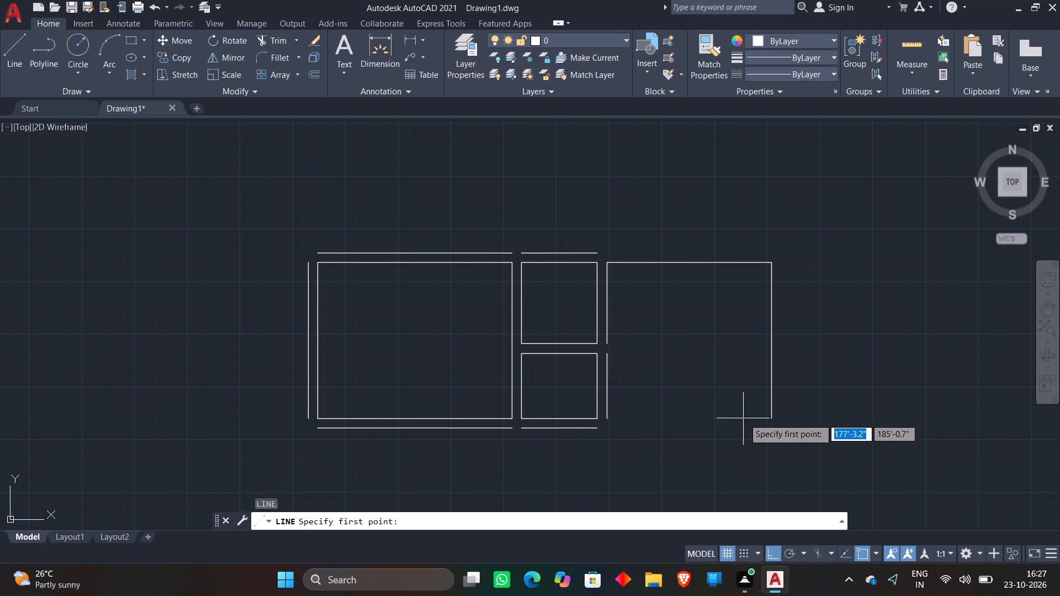
click(767, 417)
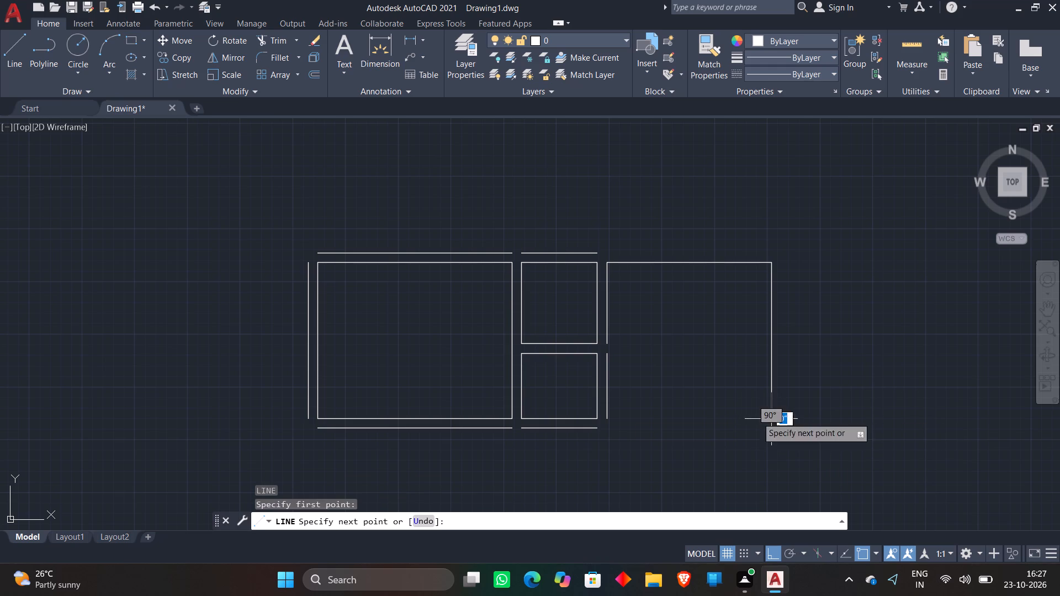
text(13')
key(Return)
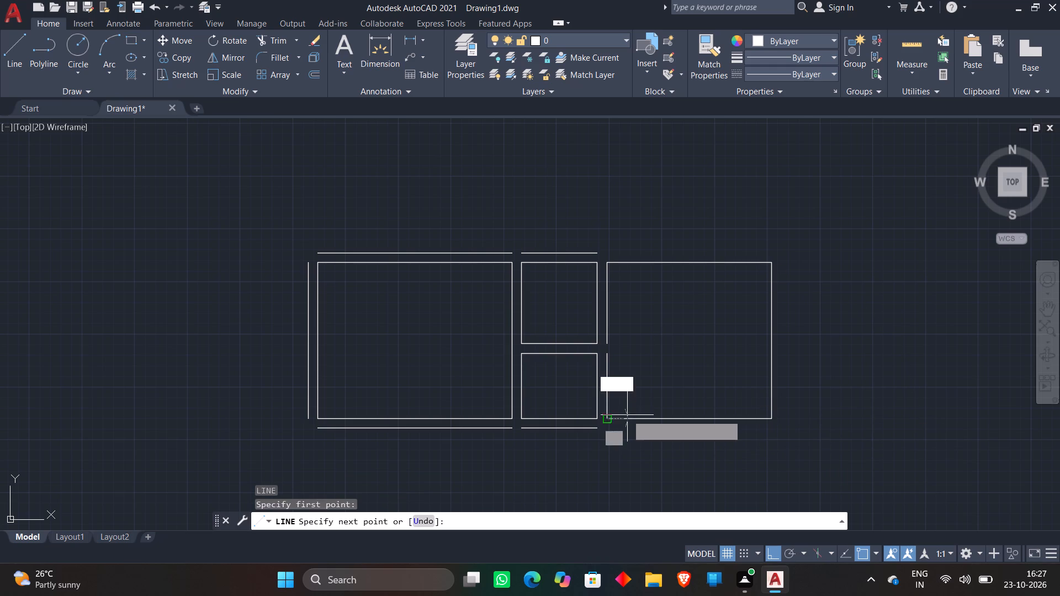
key(Escape)
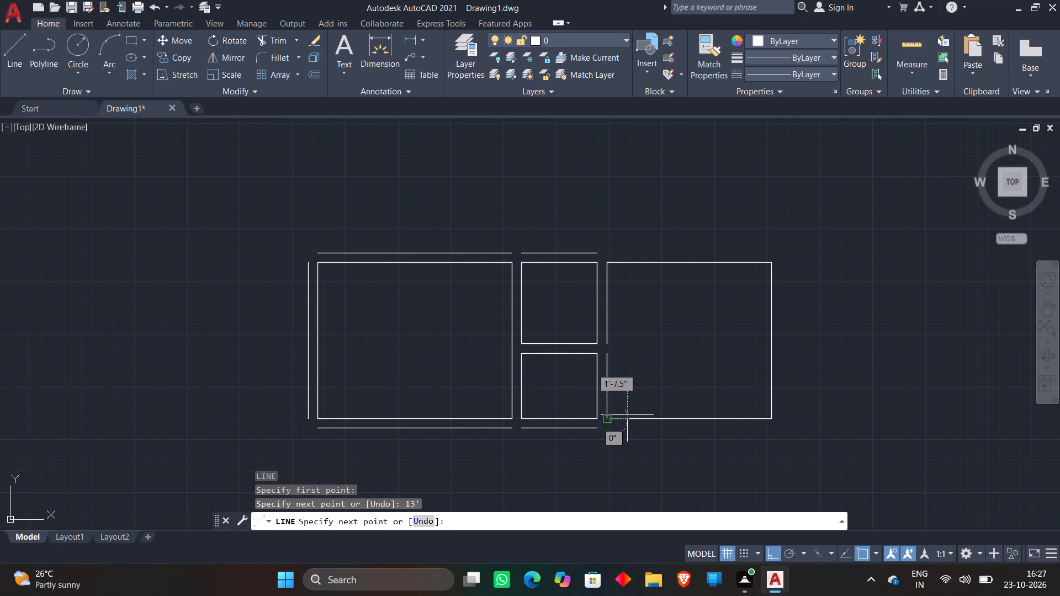
Offset the top, right and bottom sides of the 13' wide room outward by 9".
key(o)
key(Return)
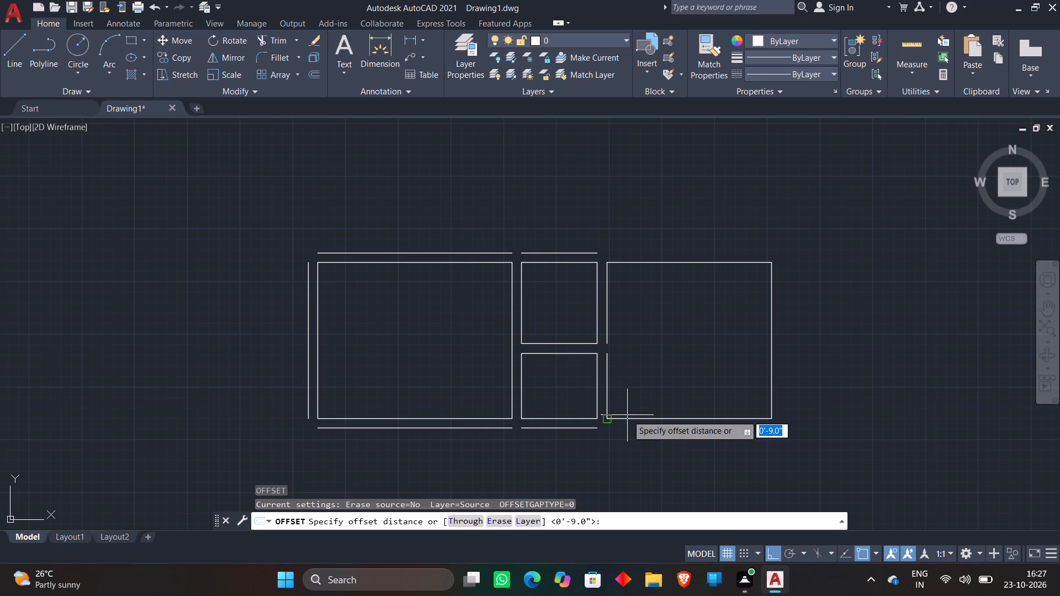
key(Return)
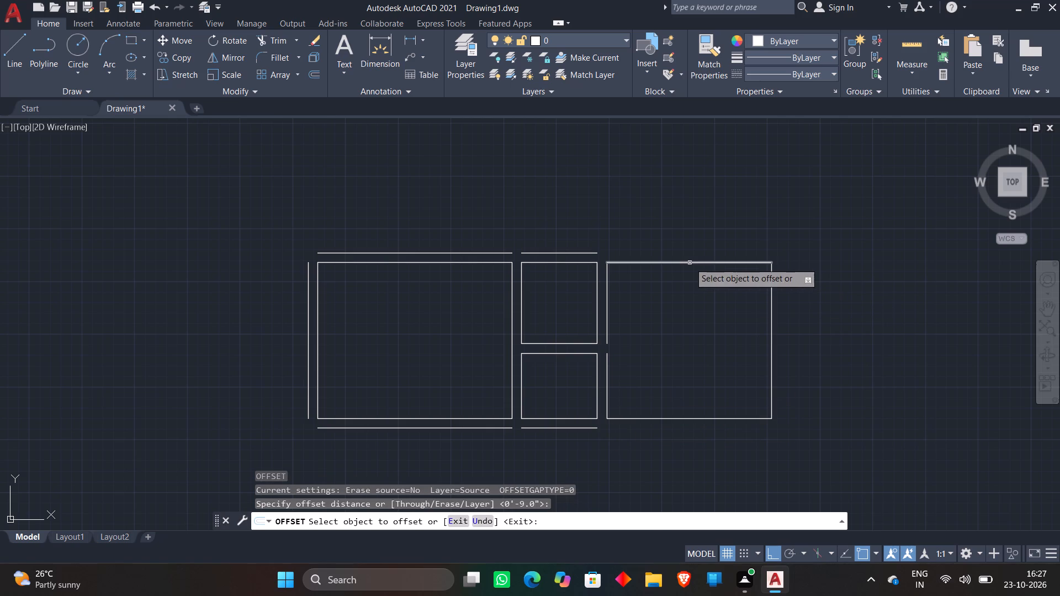
click(690, 263)
click(703, 211)
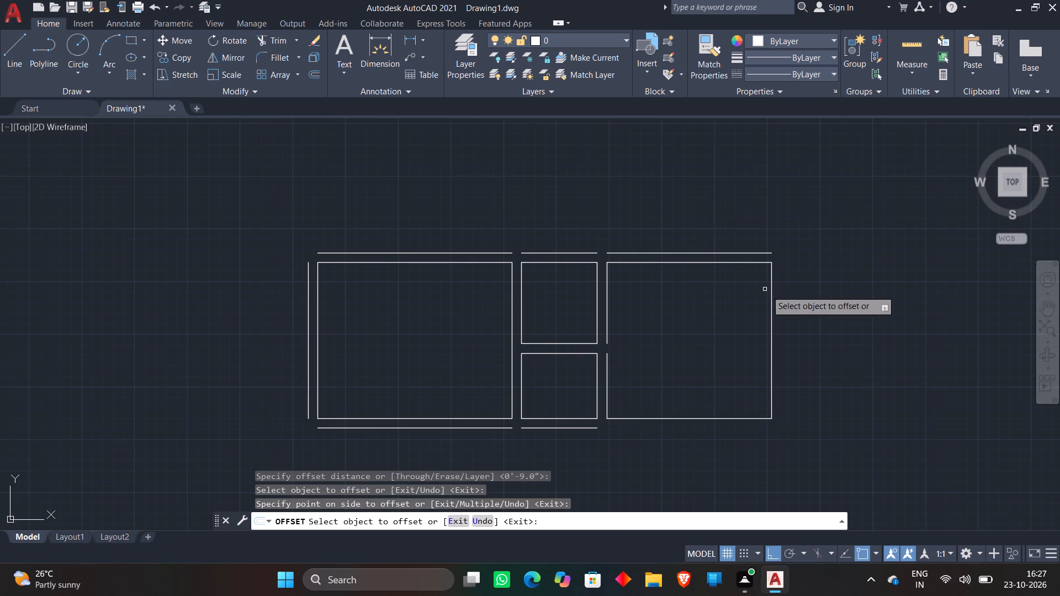
click(771, 340)
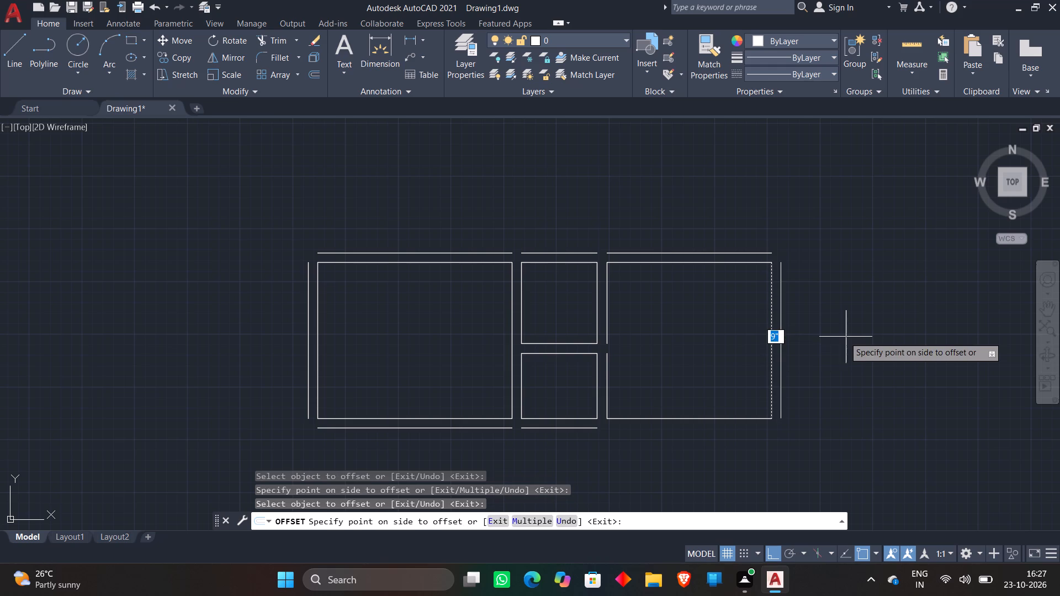
click(847, 337)
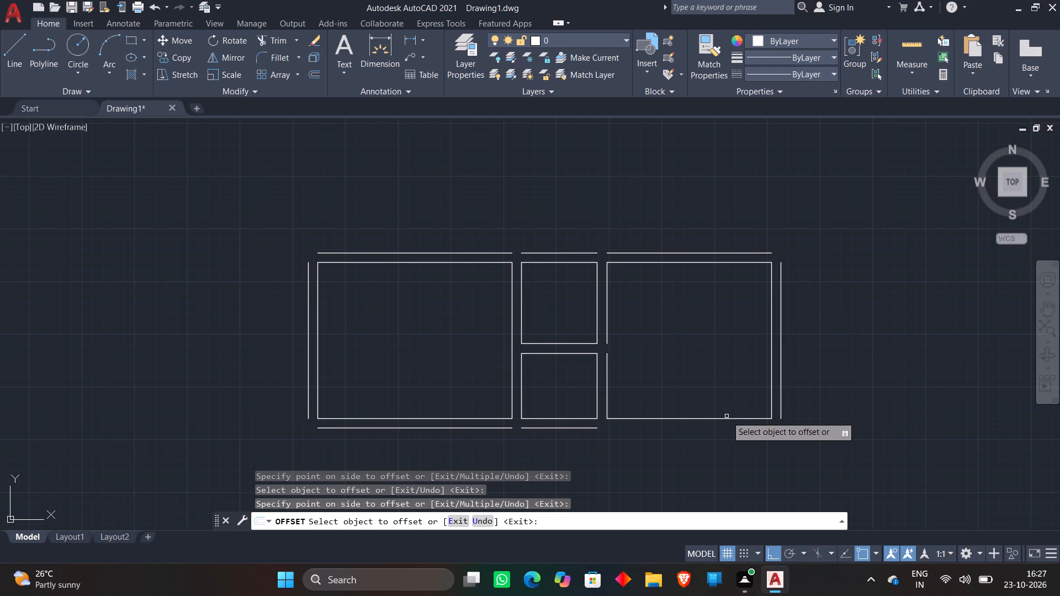
click(727, 418)
click(708, 447)
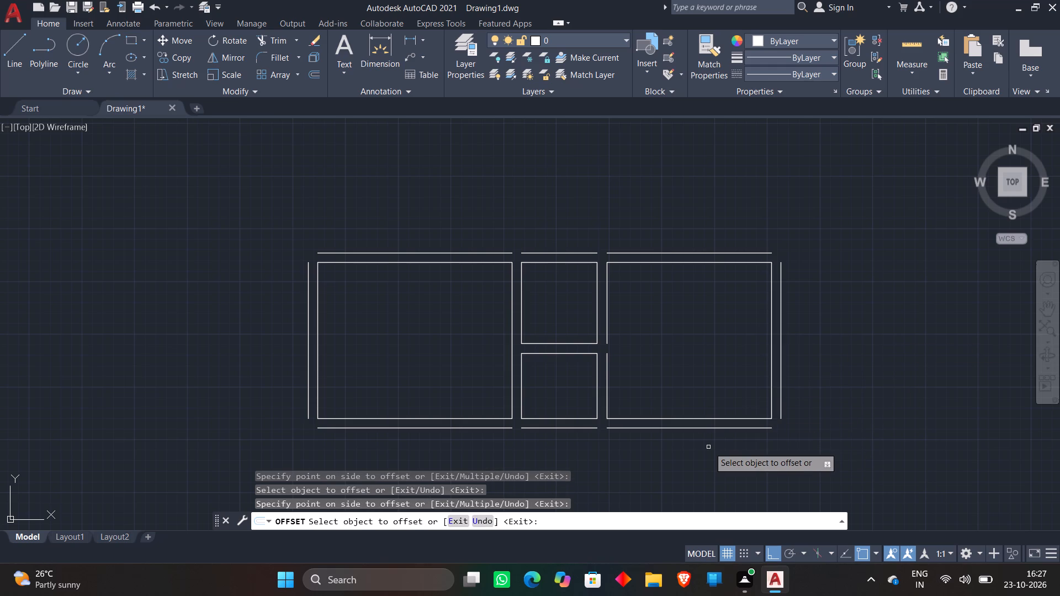
key(Escape)
Draw a 14' line rightward from the top of the 13' room's right outer wall, continuing 21'4" downward.
scroll(759, 374, down, 1)
middle_drag(815, 355, 655, 291)
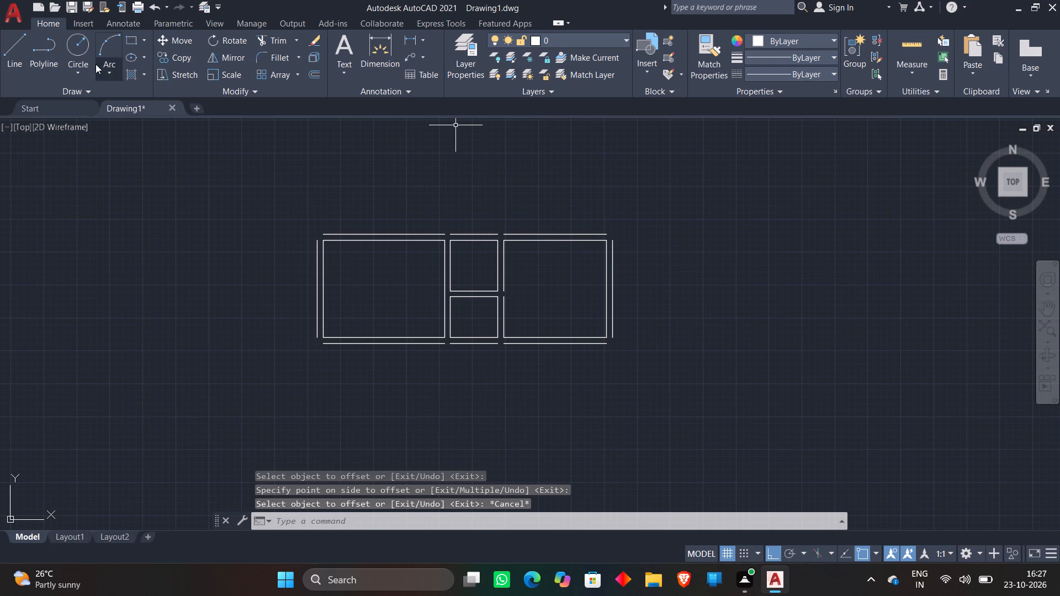
click(13, 55)
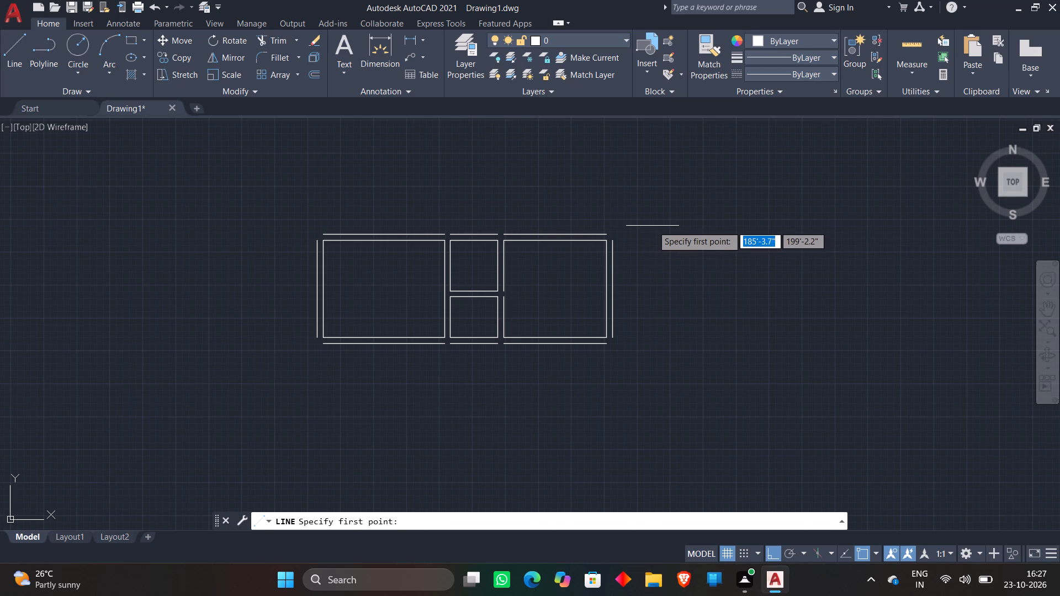
click(613, 242)
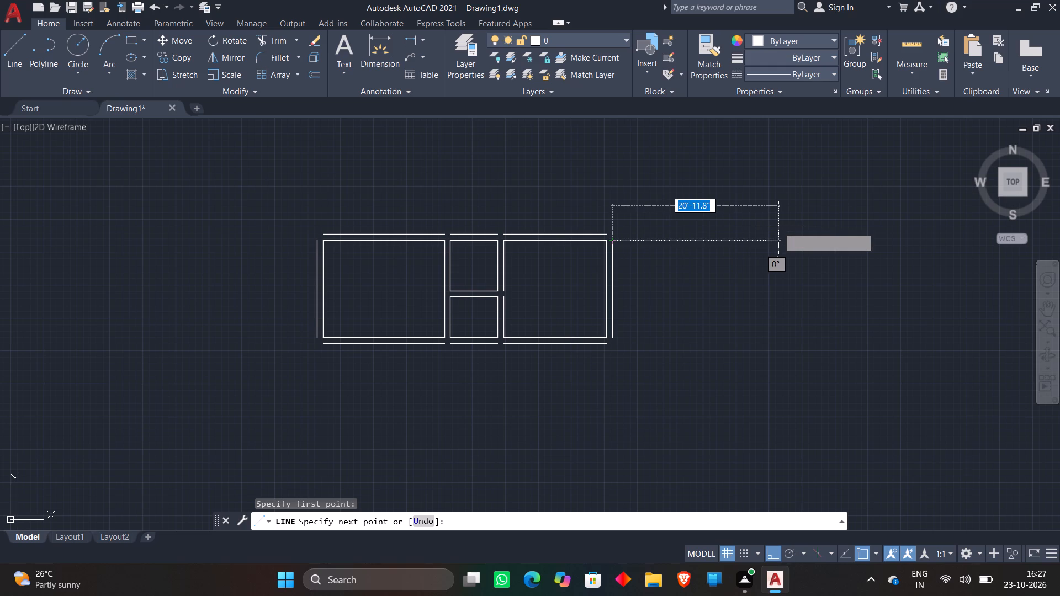
text(14')
key(Return)
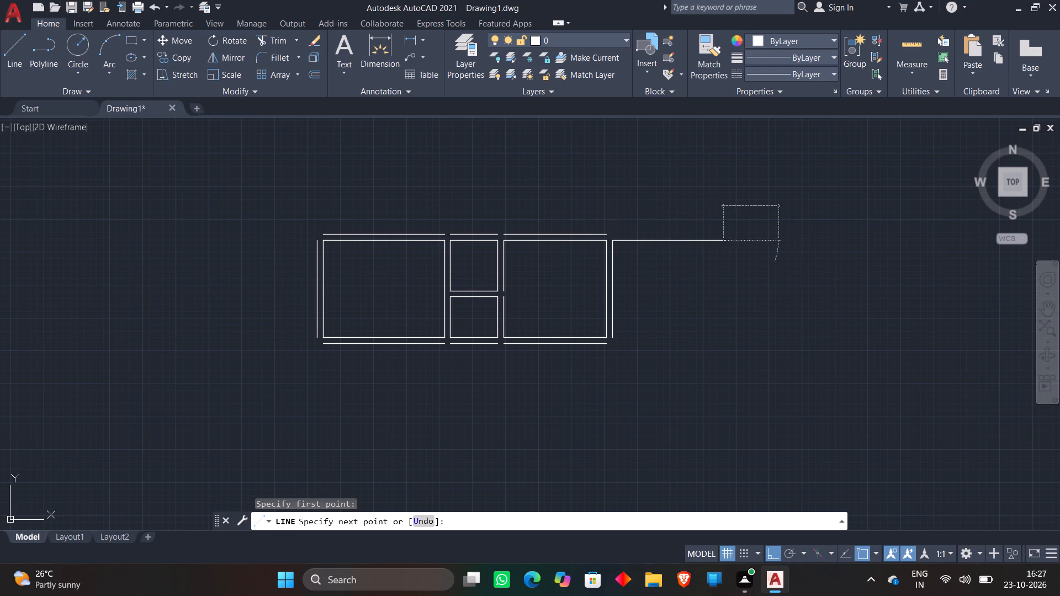
scroll(778, 227, down, 1)
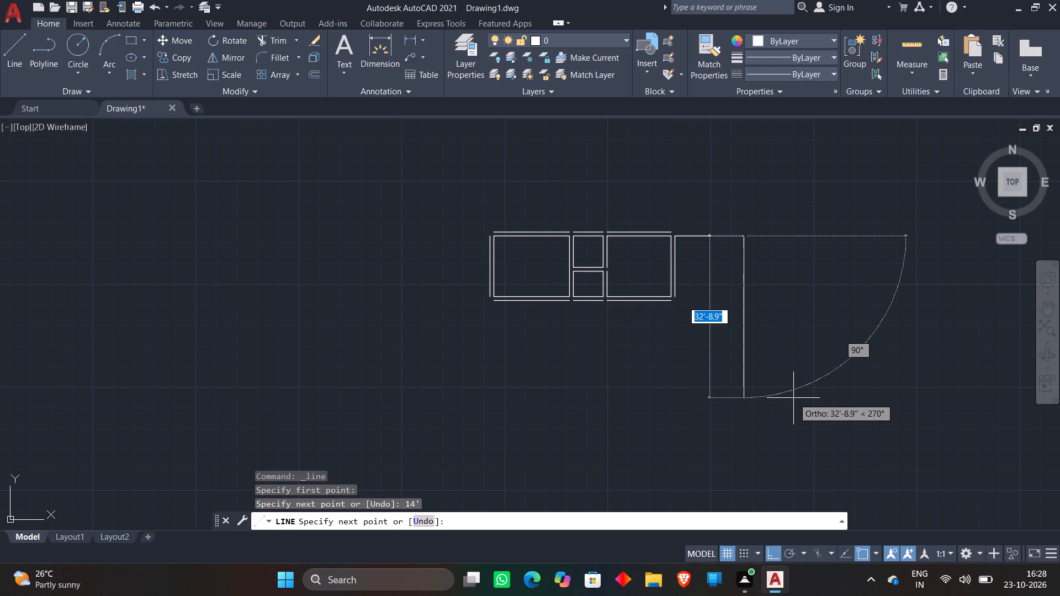
text(21)
key(apostrophe)
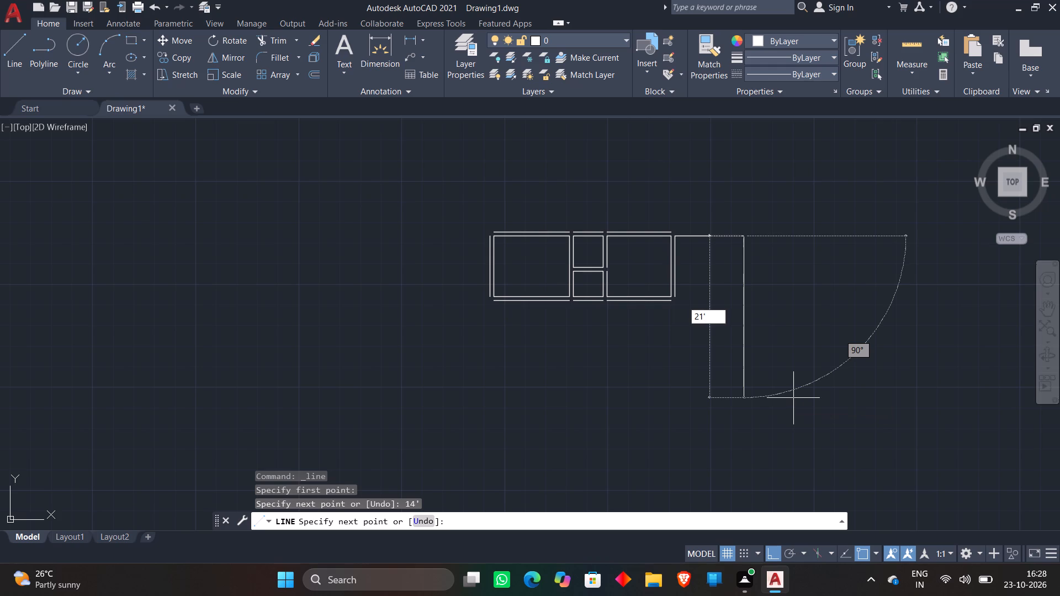
text(4")
key(Return)
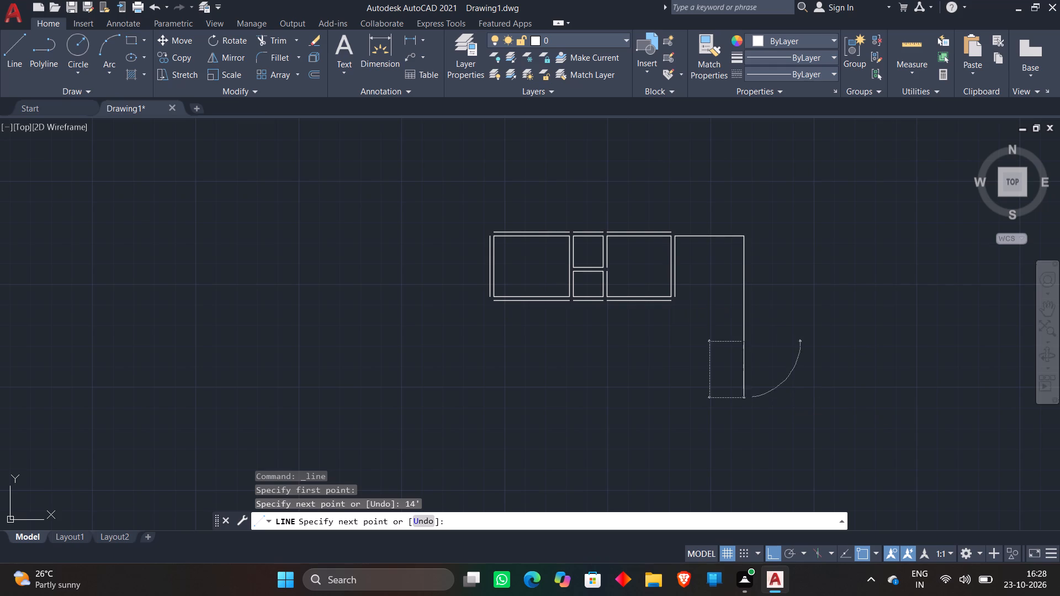
key(Escape)
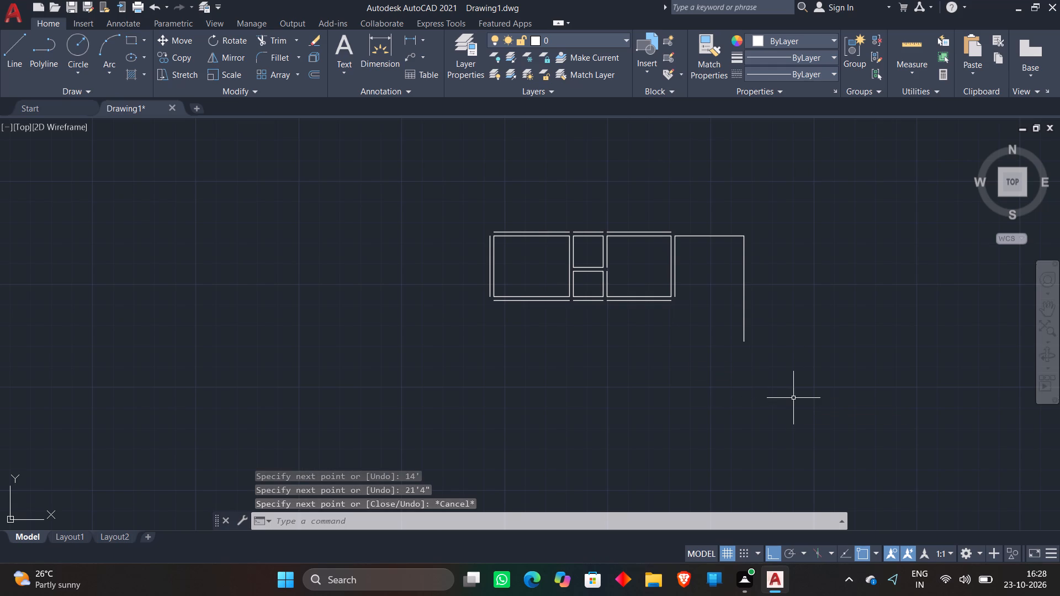
Offset the new 14' top line and 21'4" right line outward by 9".
key(o)
key(Return)
key(Return)
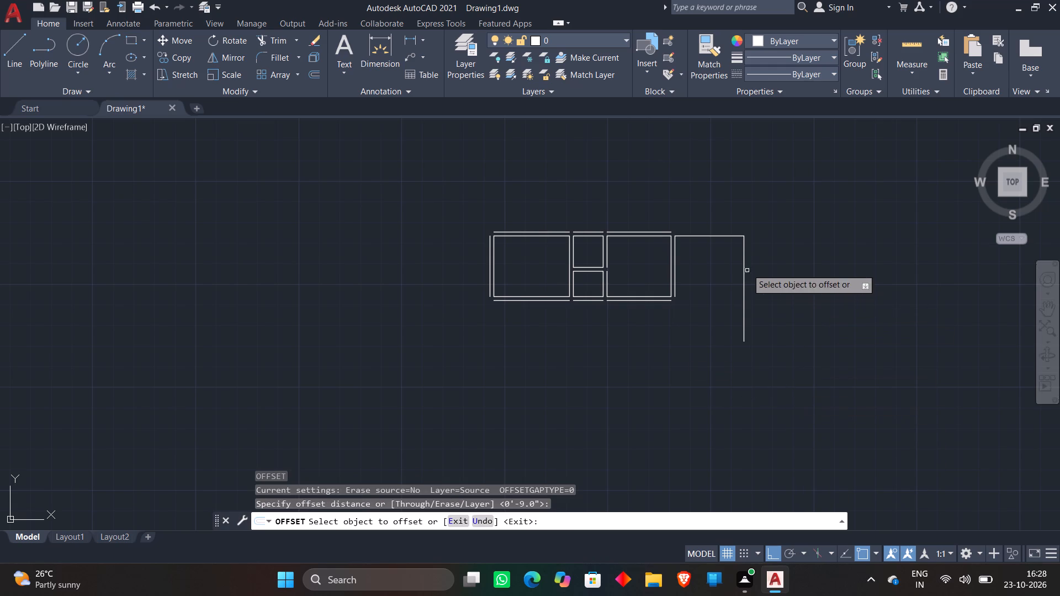
click(720, 234)
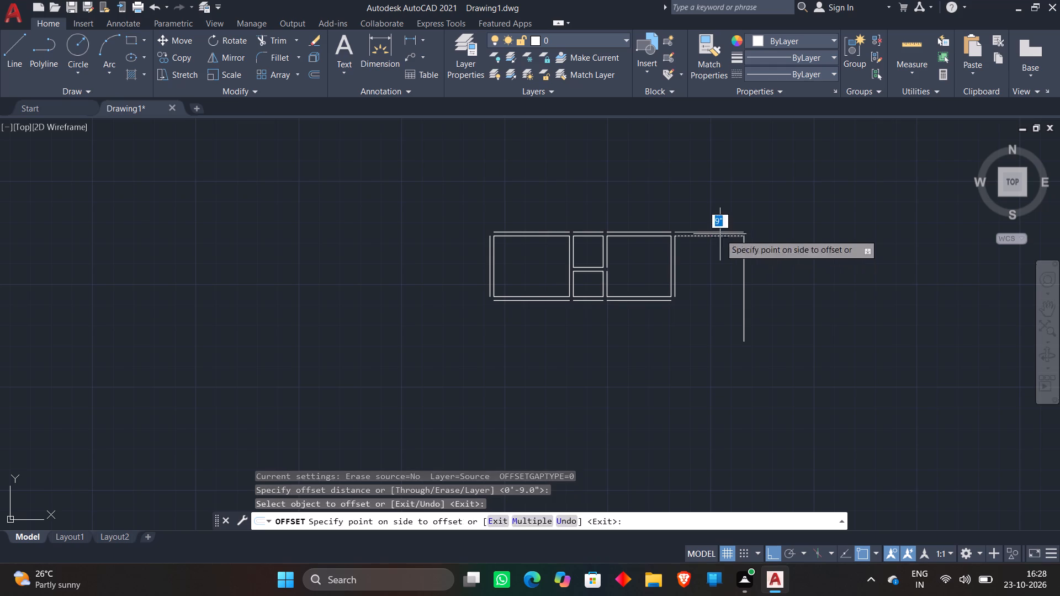
click(730, 191)
click(745, 264)
click(807, 258)
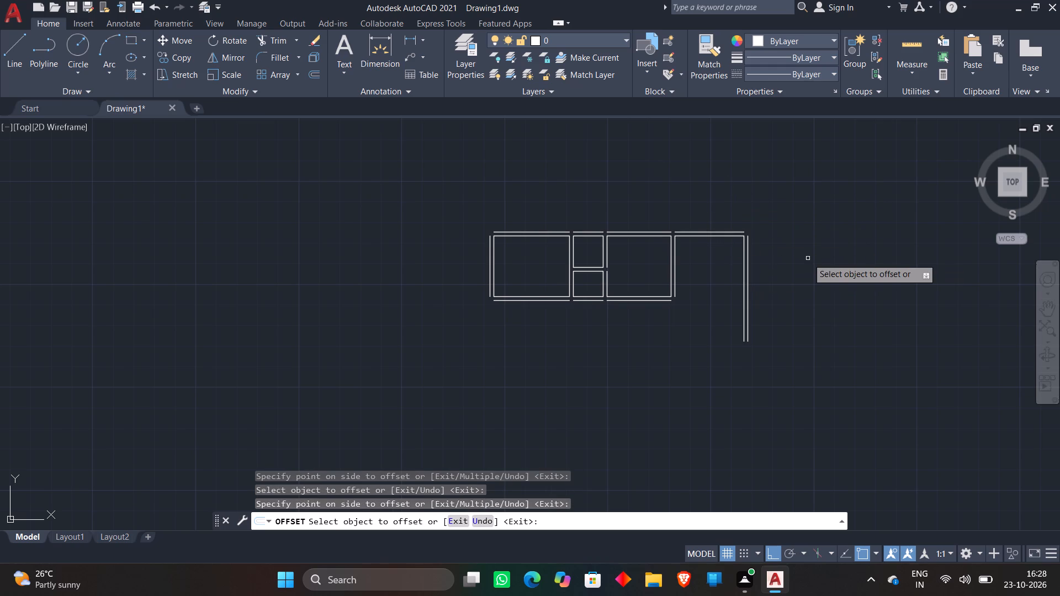
key(Escape)
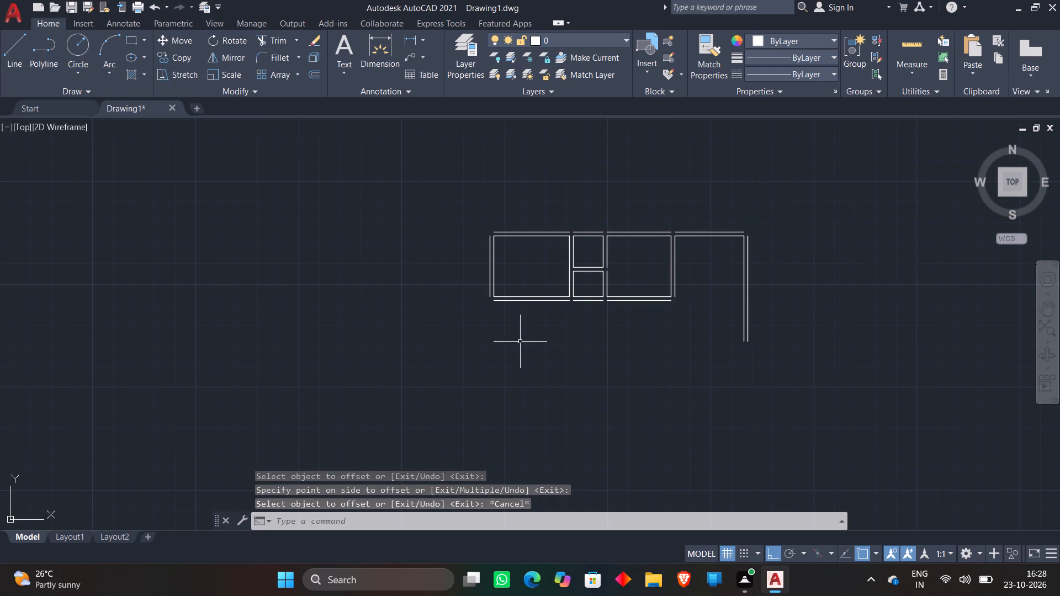
Draw a 6' by 3' compartment below the 15'4" room, starting at the left end of its outer bottom wall line.
scroll(516, 338, up, 1)
click(13, 54)
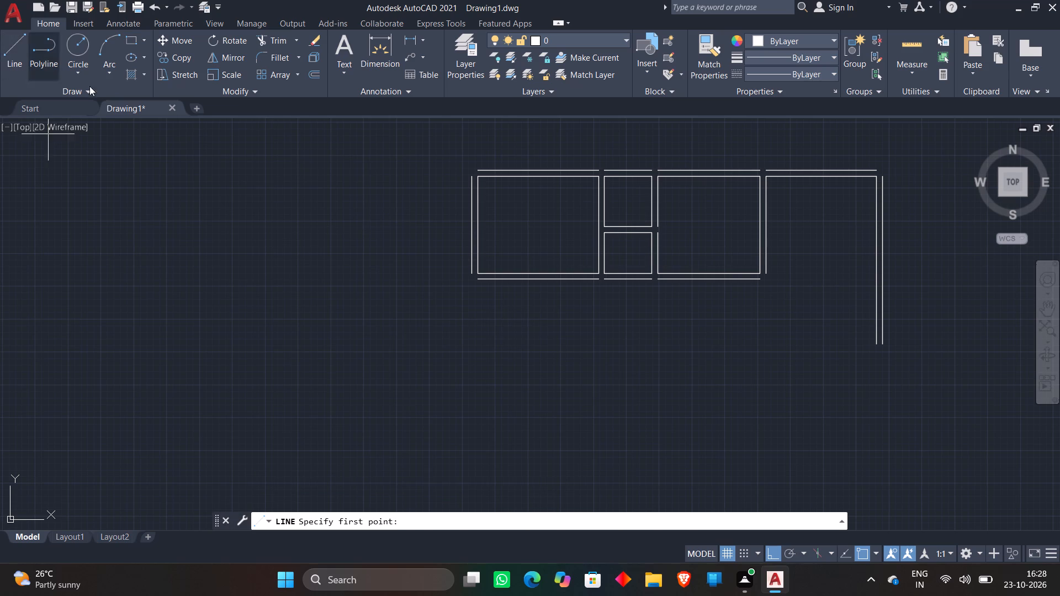
click(479, 281)
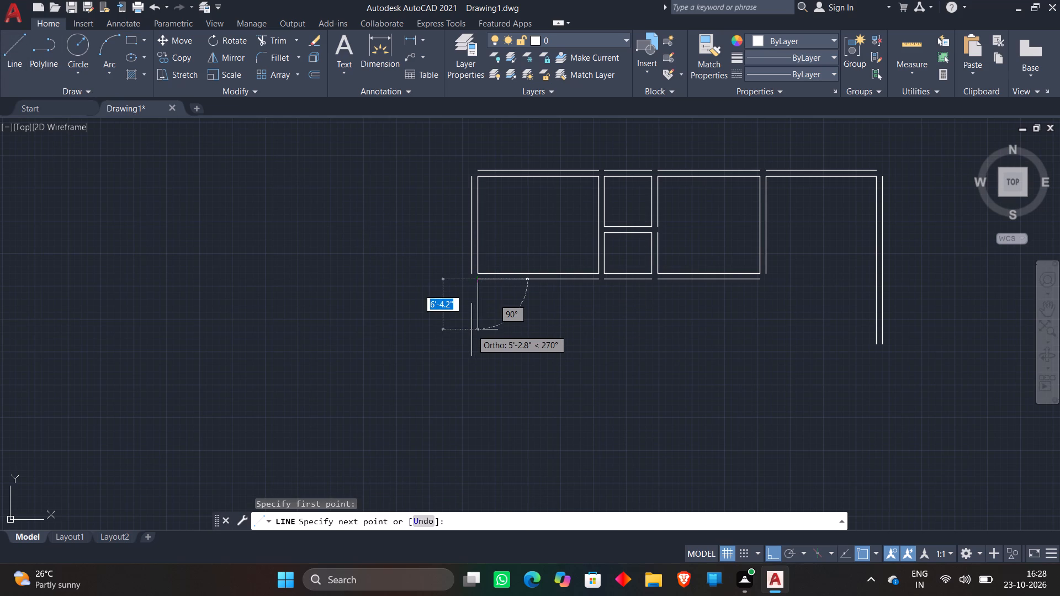
text(3')
key(Return)
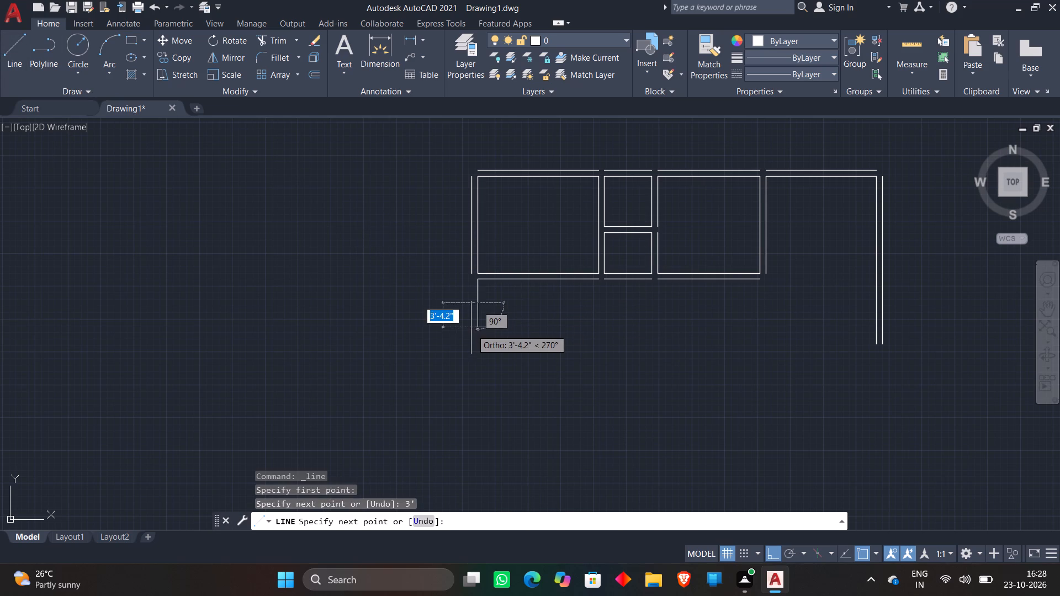
text(6')
key(Return)
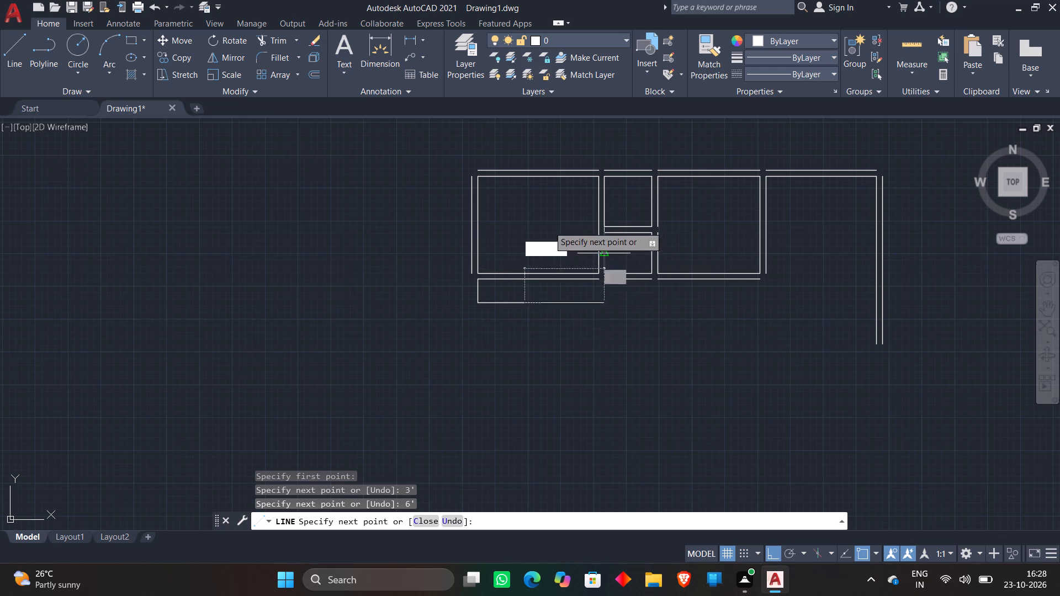
text(3')
key(Return)
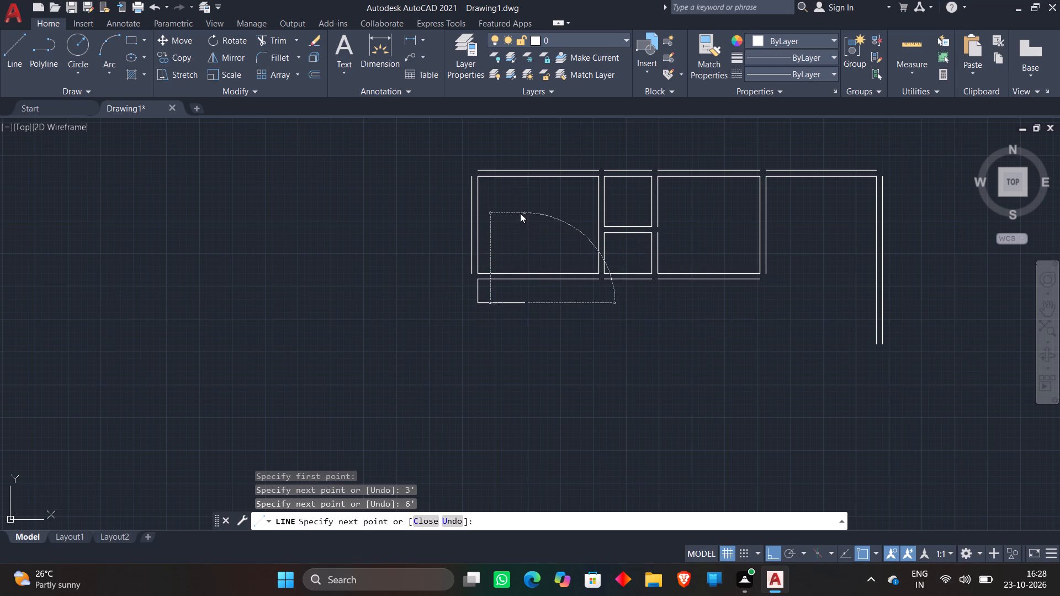
key(Escape)
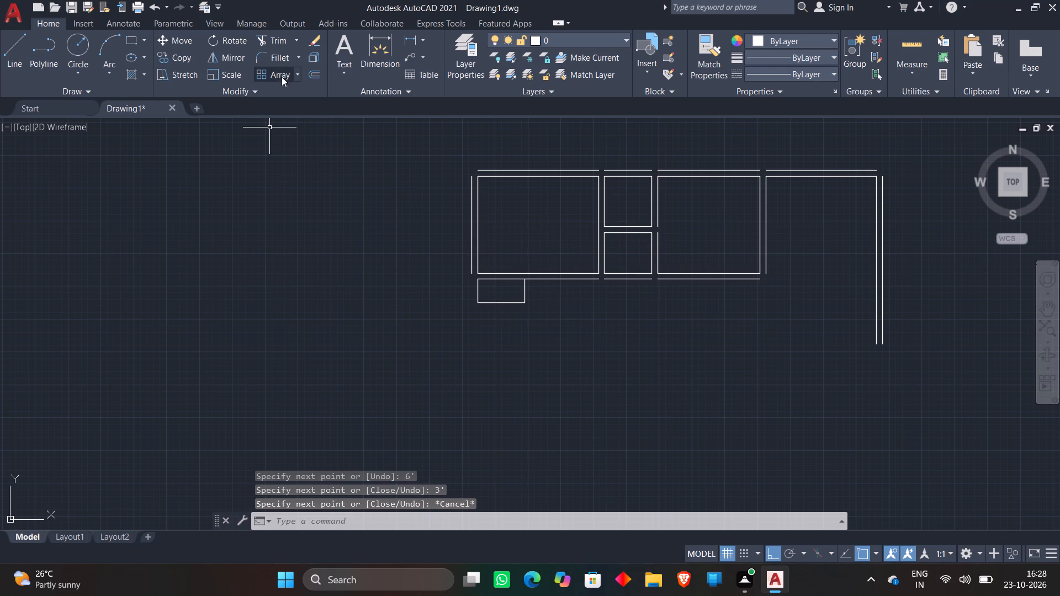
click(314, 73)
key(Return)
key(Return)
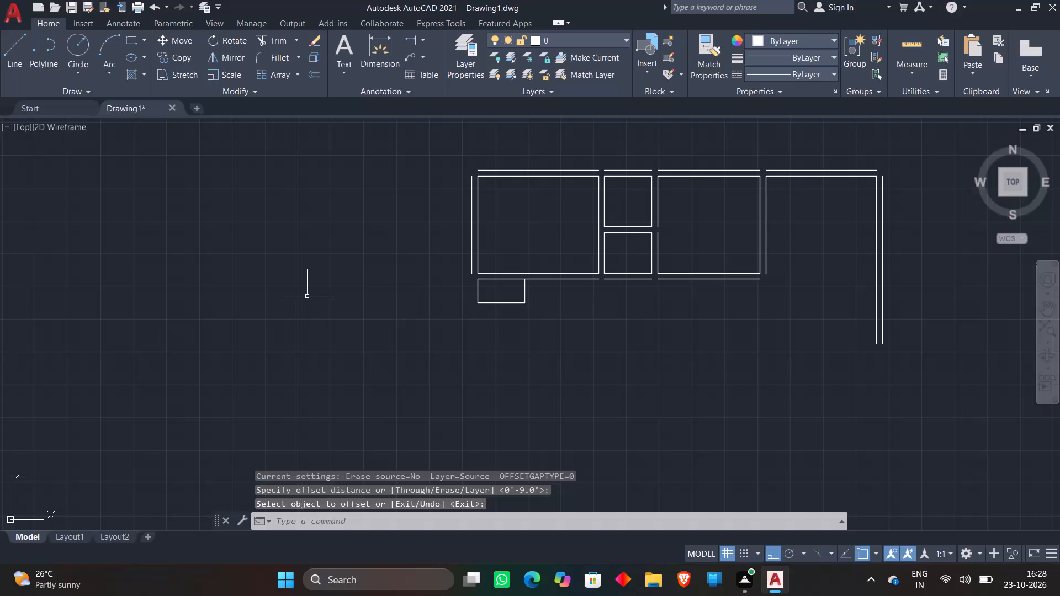
Offset the left, right and bottom sides of the 6' by 3' compartment outward by 9".
key(o)
key(Return)
key(Return)
scroll(481, 287, up, 3)
click(452, 311)
click(358, 315)
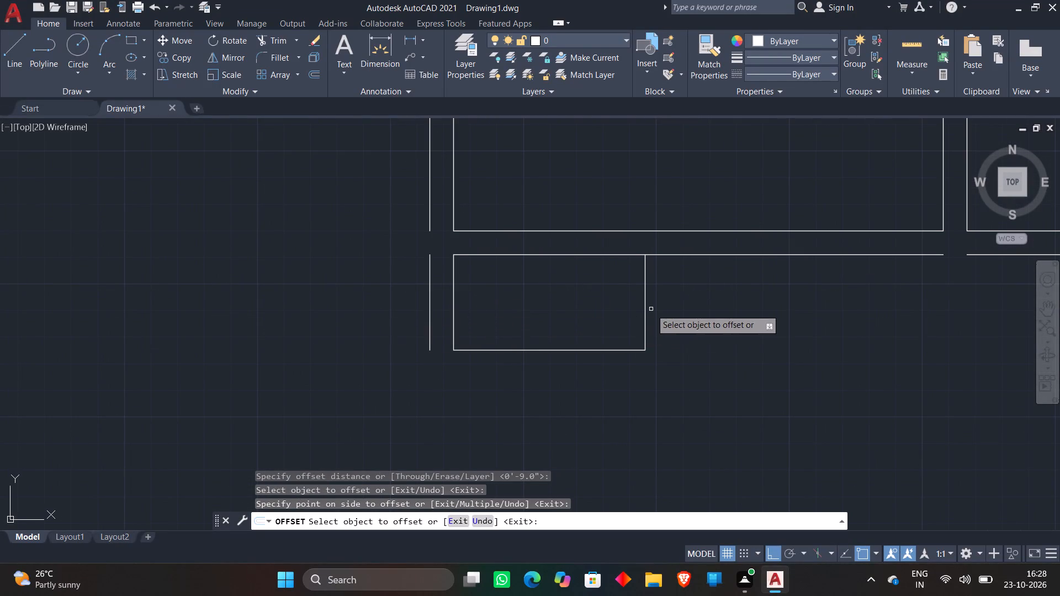
click(644, 313)
click(748, 315)
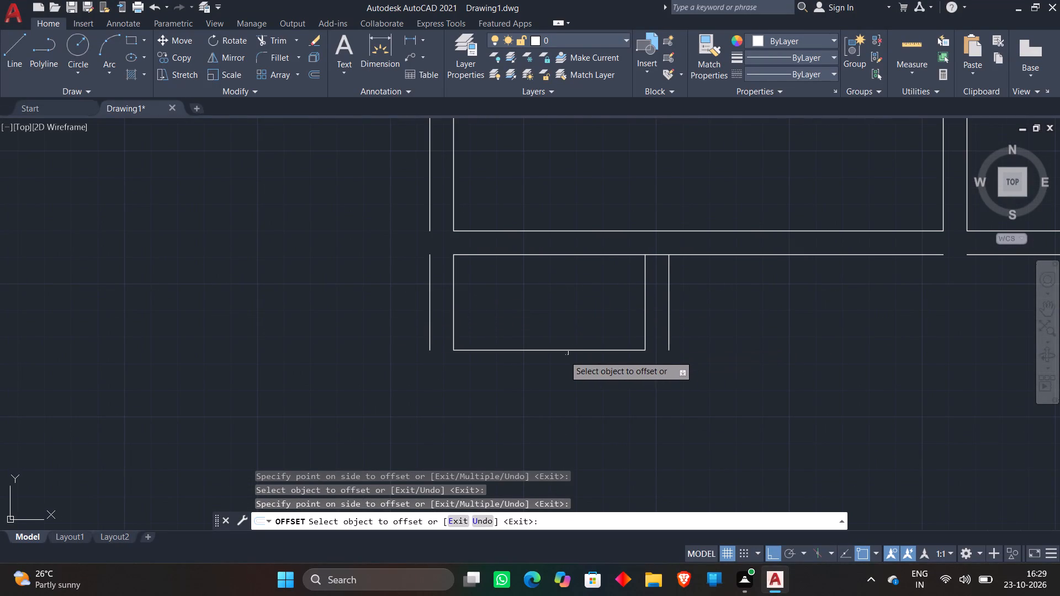
click(564, 352)
click(555, 407)
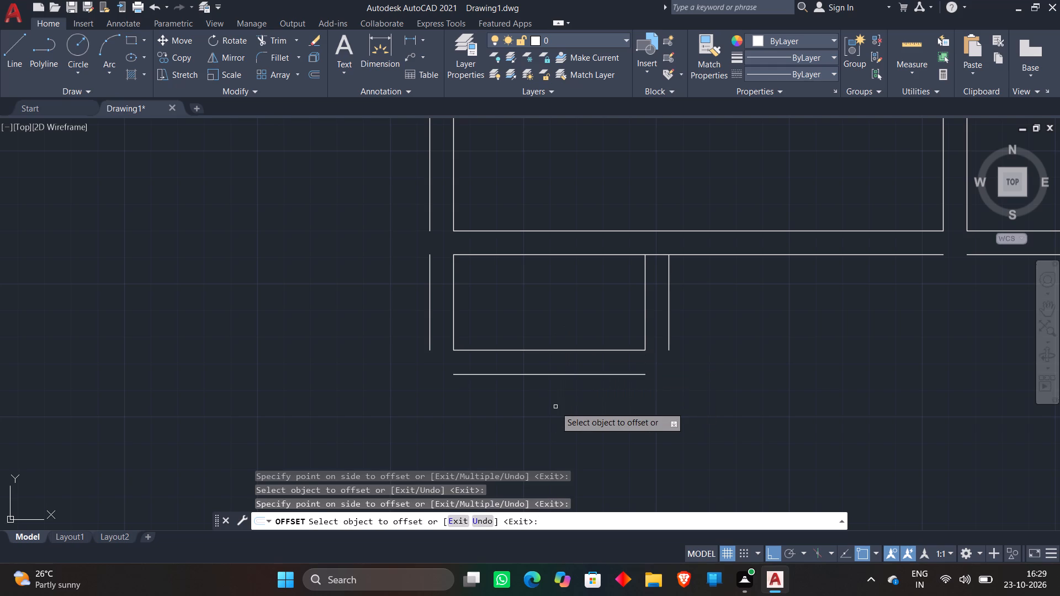
key(Escape)
Trim the piece of horizontal wall line between the two lines of the 6' by 3' compartment's right wall.
text(tr)
key(space)
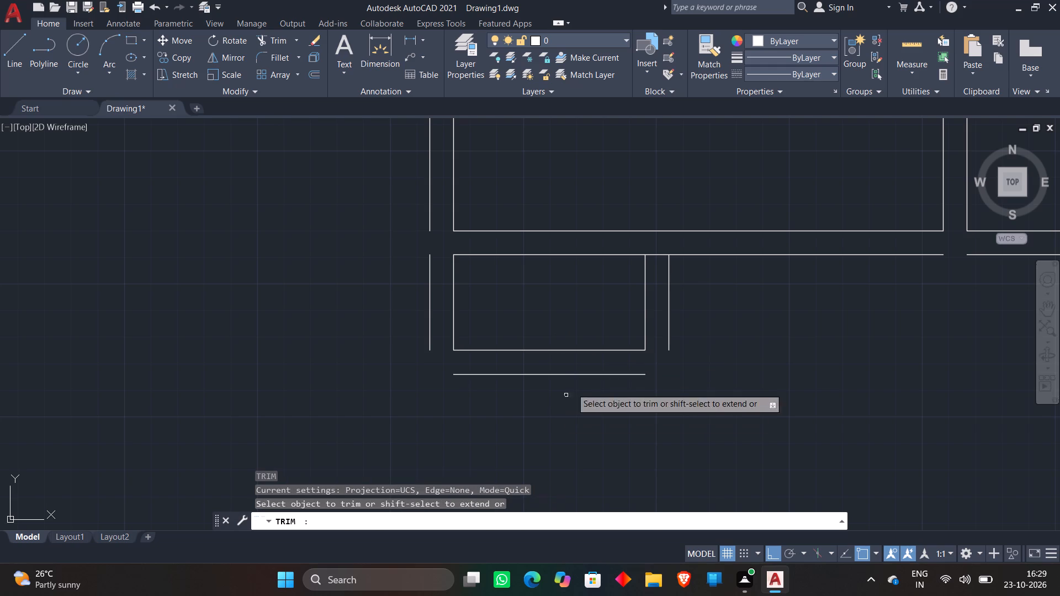
click(661, 242)
click(658, 262)
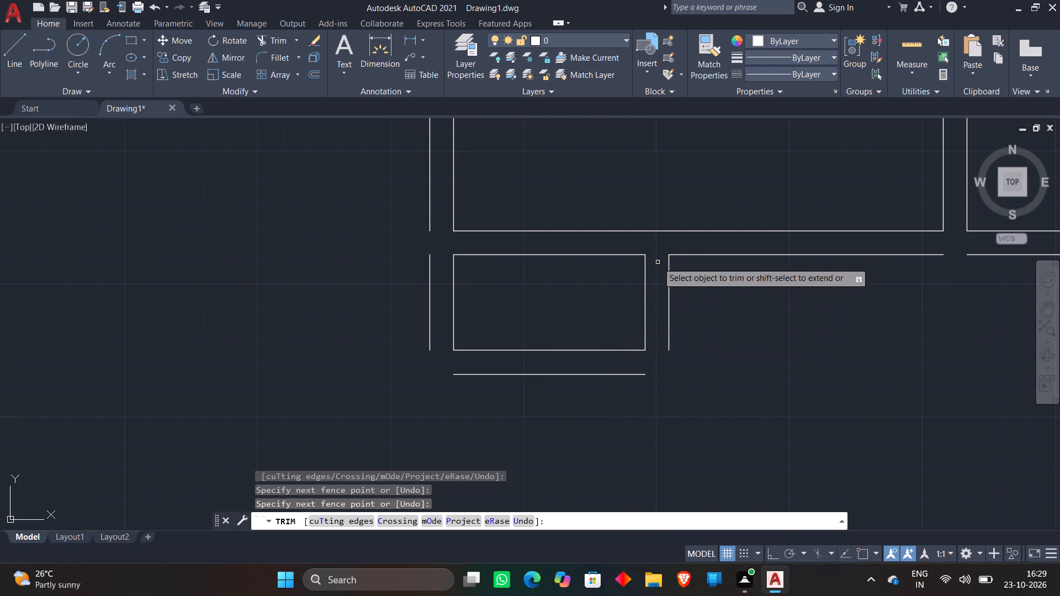
Draw a 5'4" left side, 6' bottom and partial right side for a compartment below the 6' by 3' one, from its outer bottom line's left end.
key(Escape)
scroll(733, 286, down, 1)
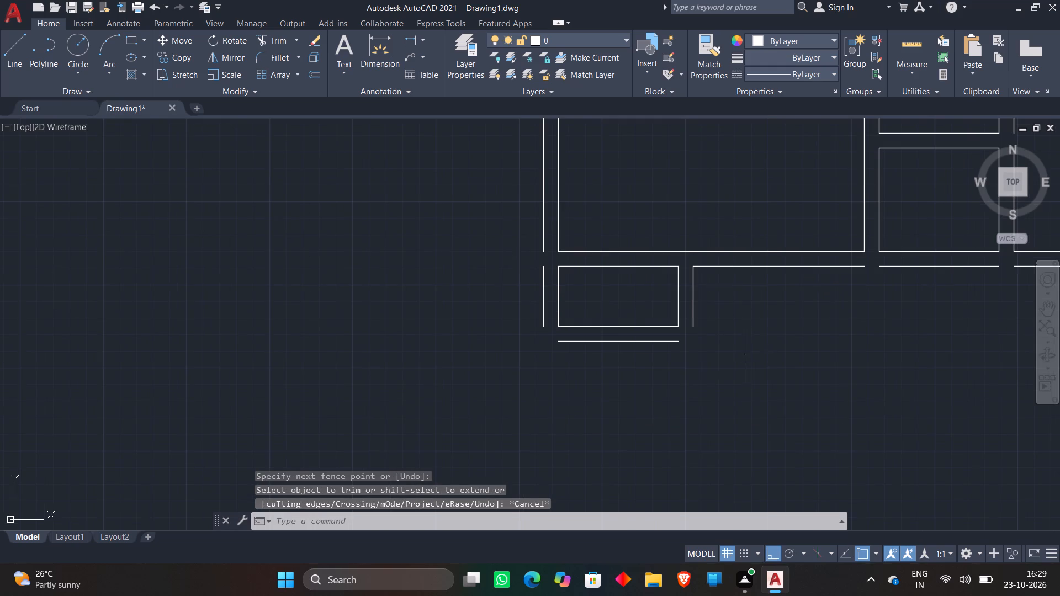
scroll(744, 361, down, 1)
middle_drag(744, 366, 710, 297)
scroll(706, 297, up, 1)
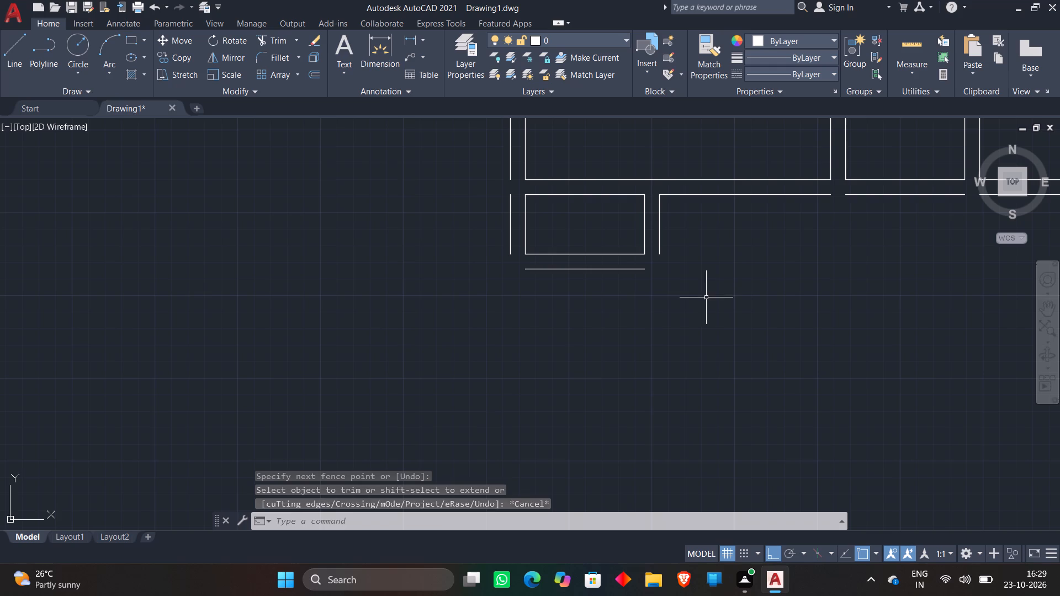
click(5, 52)
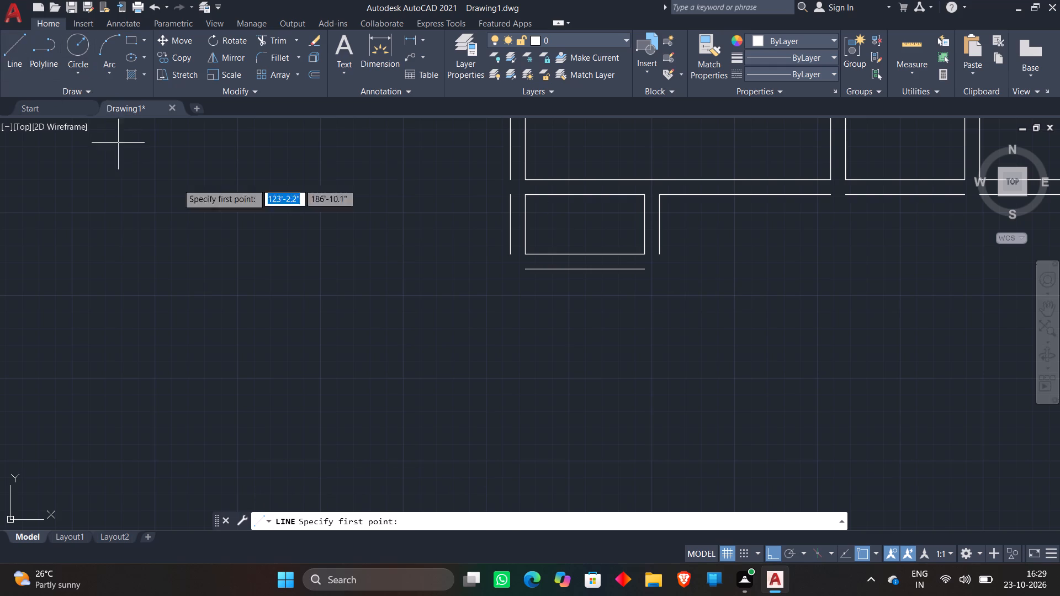
click(521, 273)
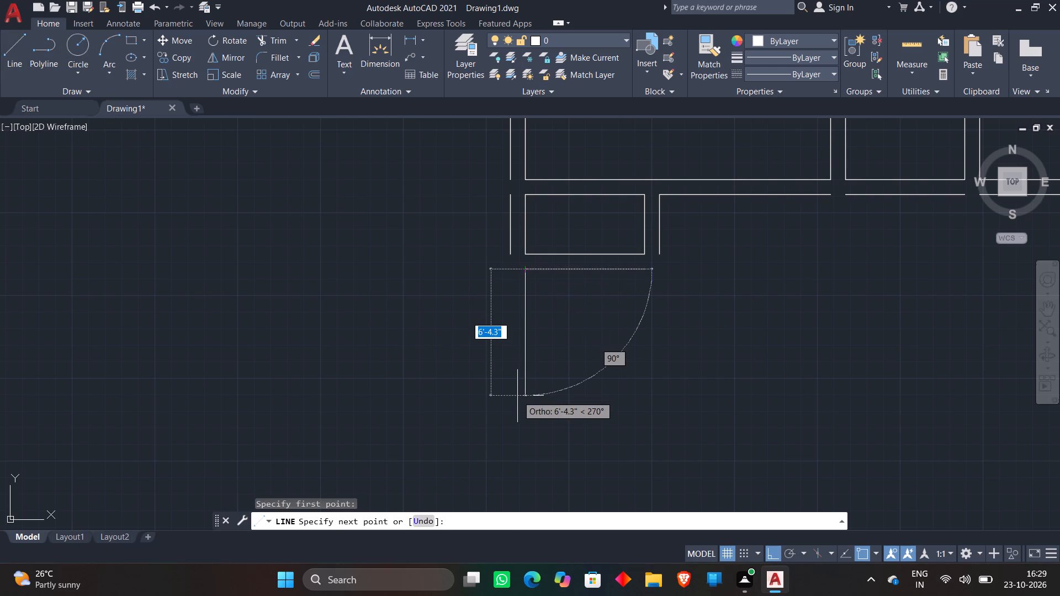
text(5'4)
key(shift+quotedbl)
key(Return)
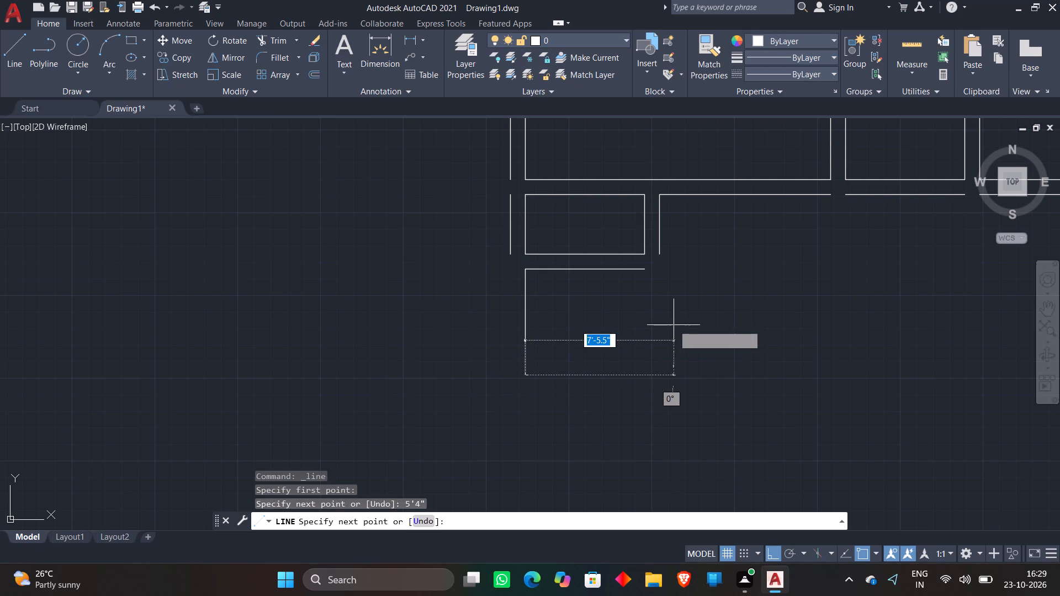
text(6')
key(Return)
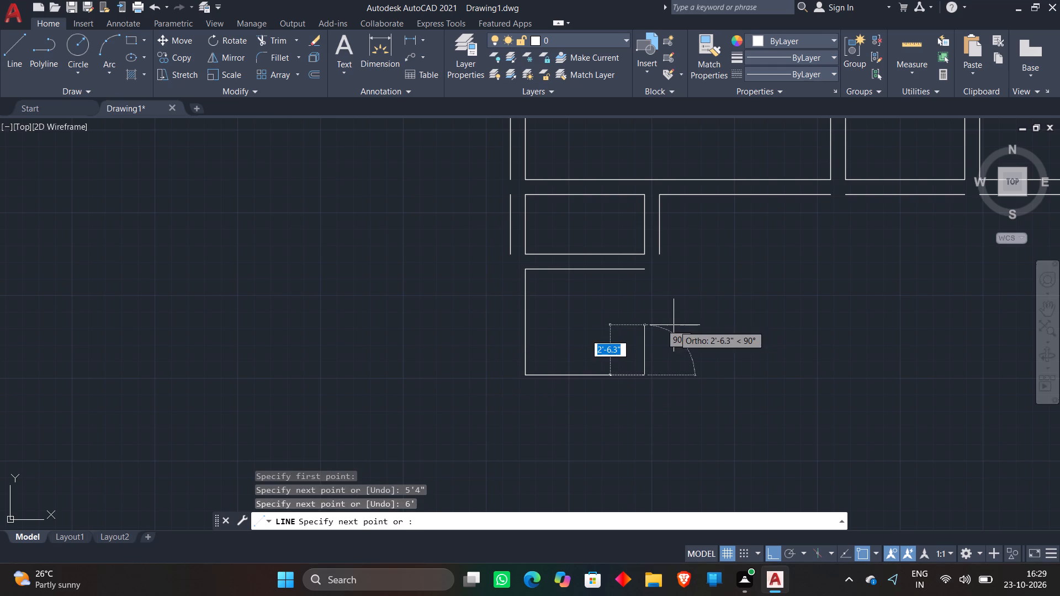
click(674, 325)
key(Escape)
Extend the new compartment's short right side up to the wall line above it.
text(ex)
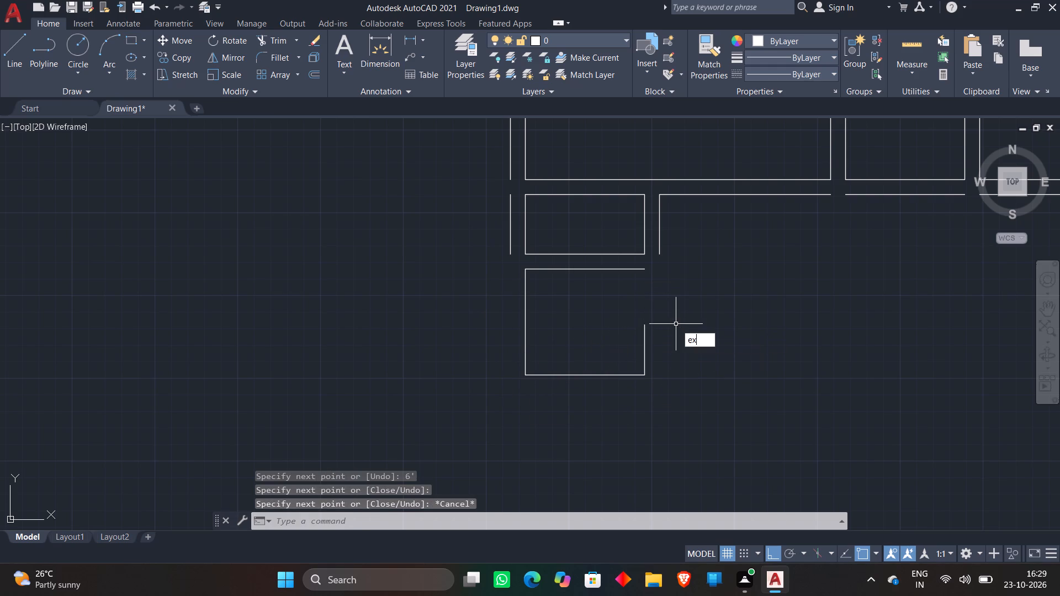
key(space)
click(645, 348)
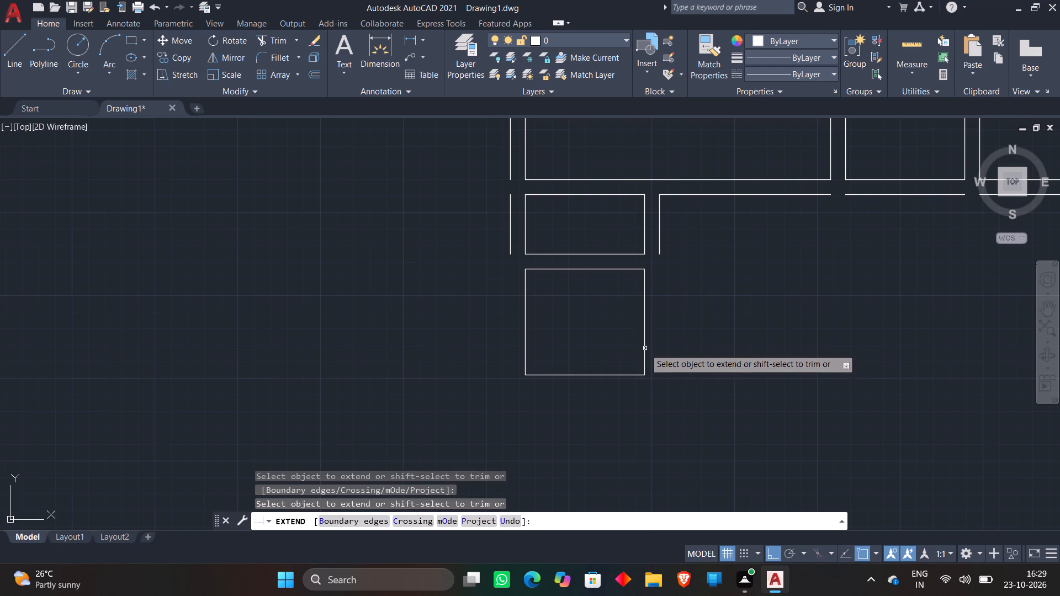
key(Escape)
Offset the left, right and bottom sides of the 6' by 5'4" compartment outward by 9".
key(o)
key(Return)
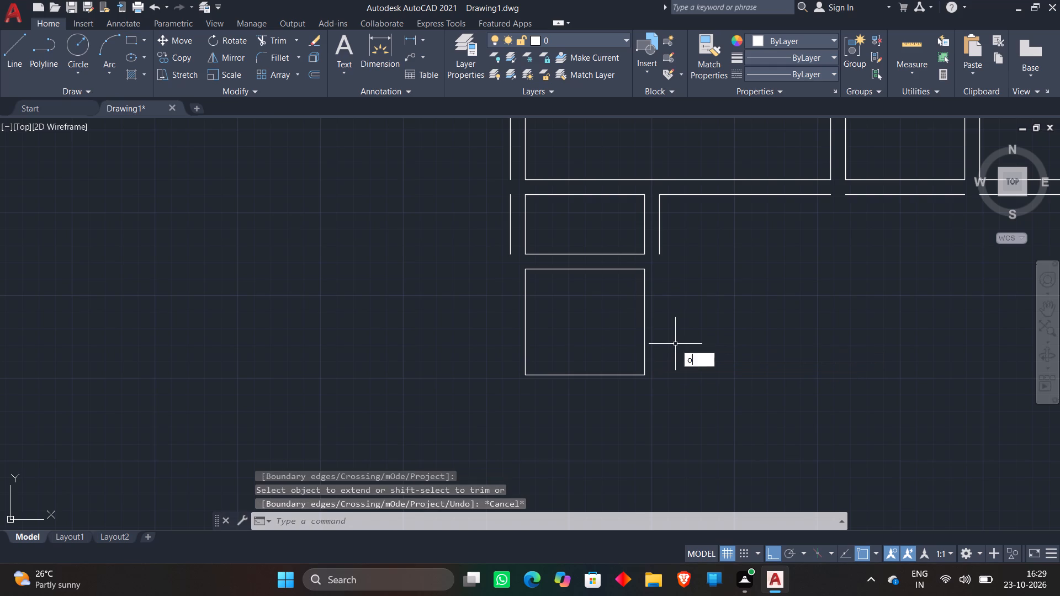
key(Return)
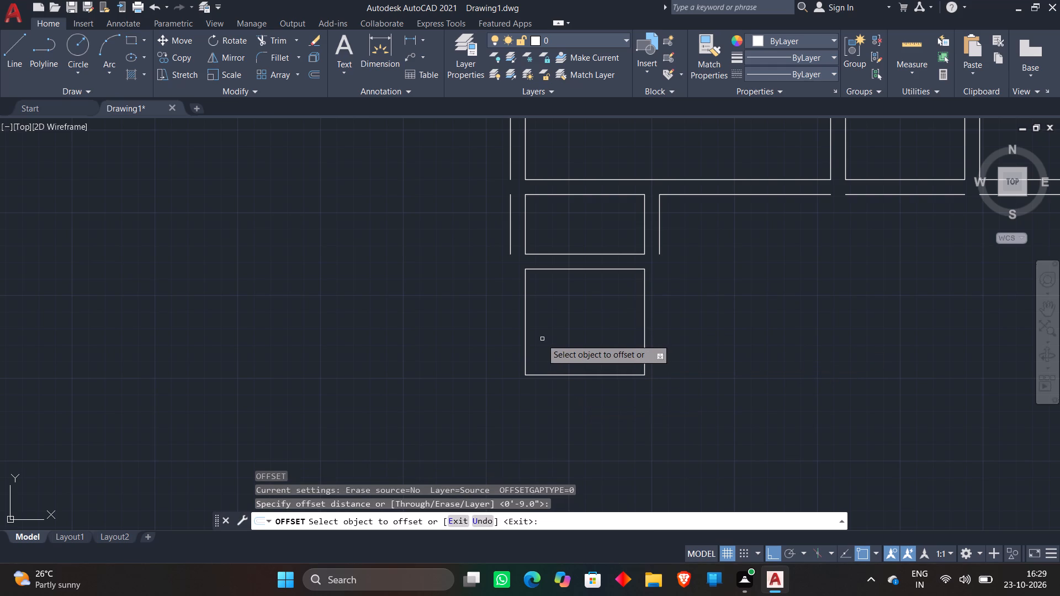
click(525, 349)
click(407, 360)
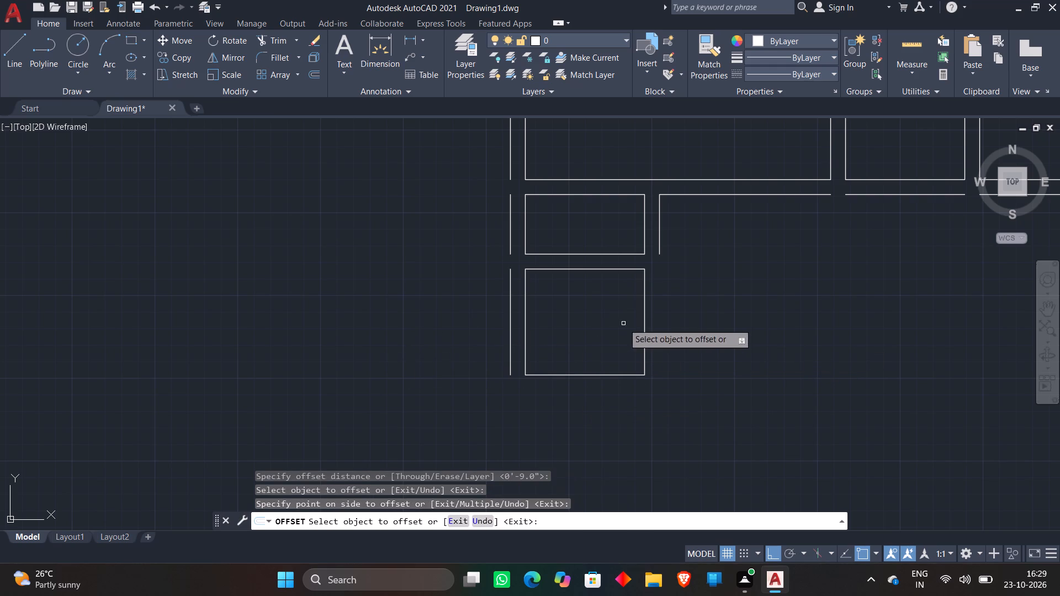
click(644, 312)
click(814, 295)
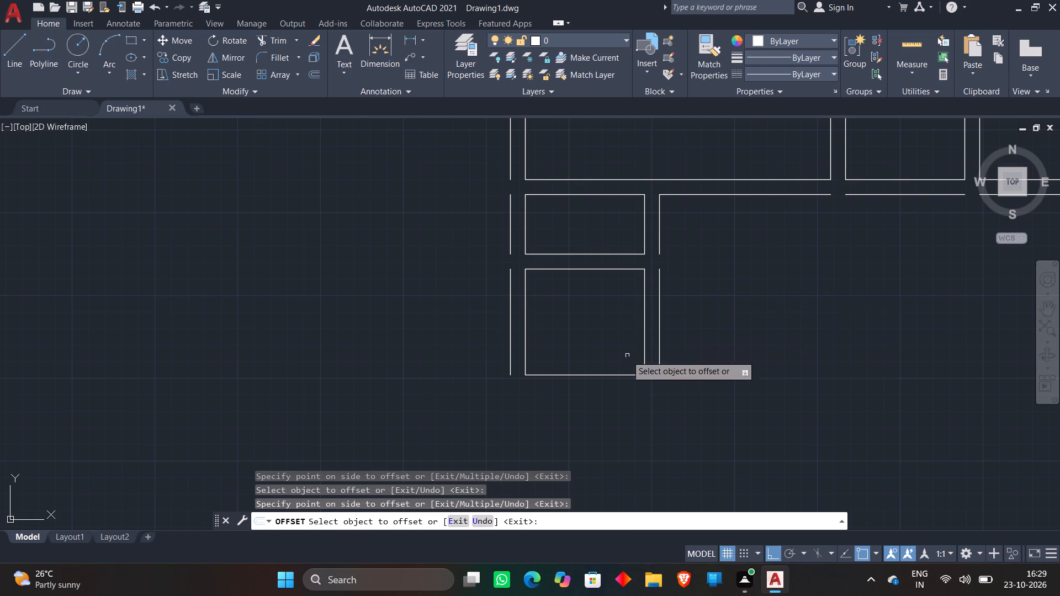
click(593, 374)
click(579, 421)
key(Escape)
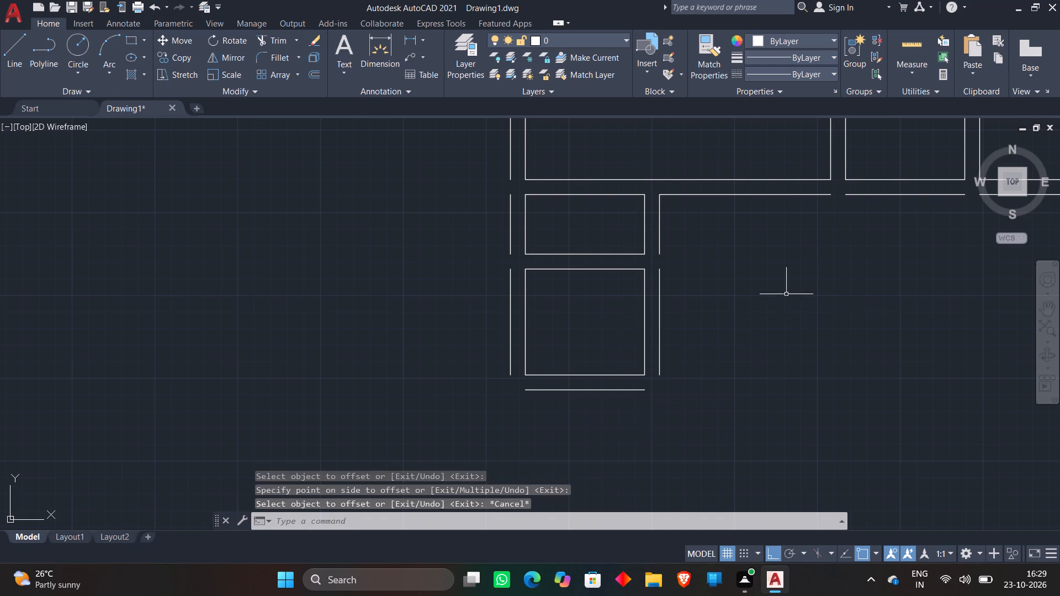
Erase the 15'4" room's outer bottom wall line to the right of the 6' by 3' compartment.
scroll(787, 293, down, 2)
scroll(784, 296, up, 1)
middle_drag(782, 294, 406, 182)
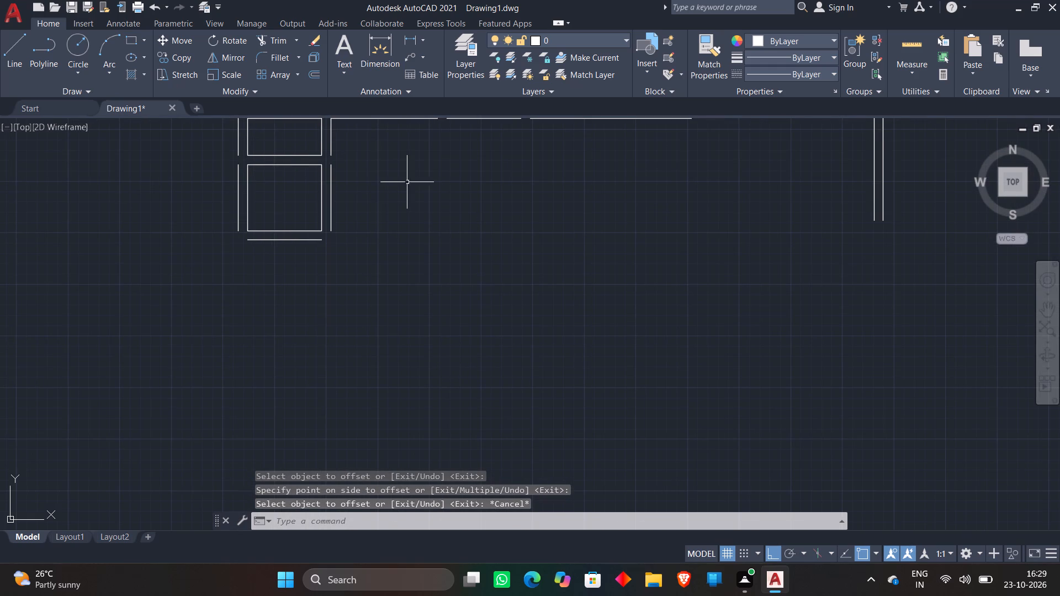
scroll(380, 190, down, 1)
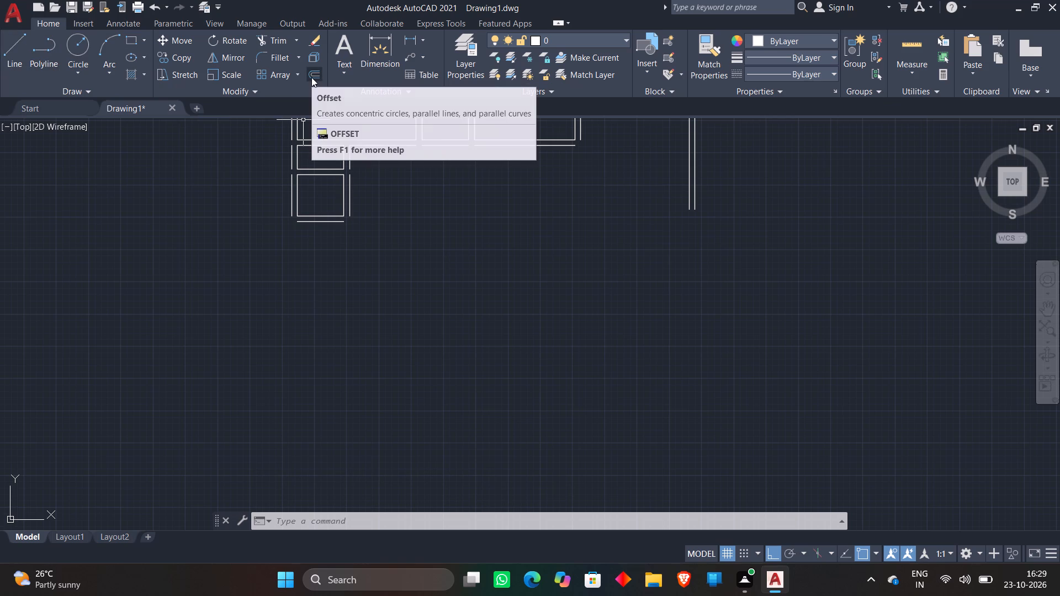
key(Escape)
middle_drag(406, 198, 521, 311)
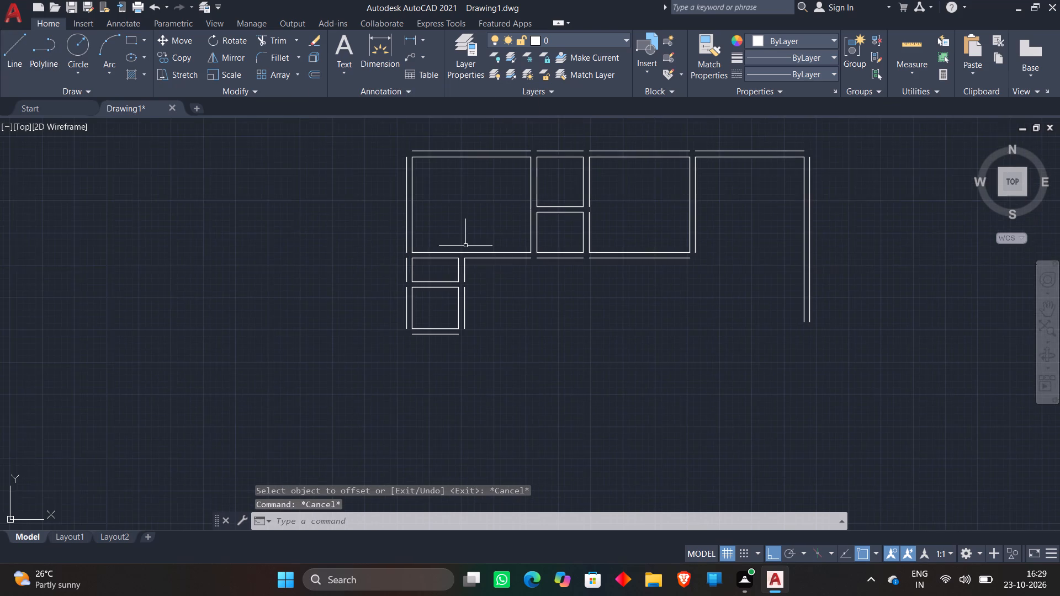
scroll(465, 245, up, 2)
click(488, 278)
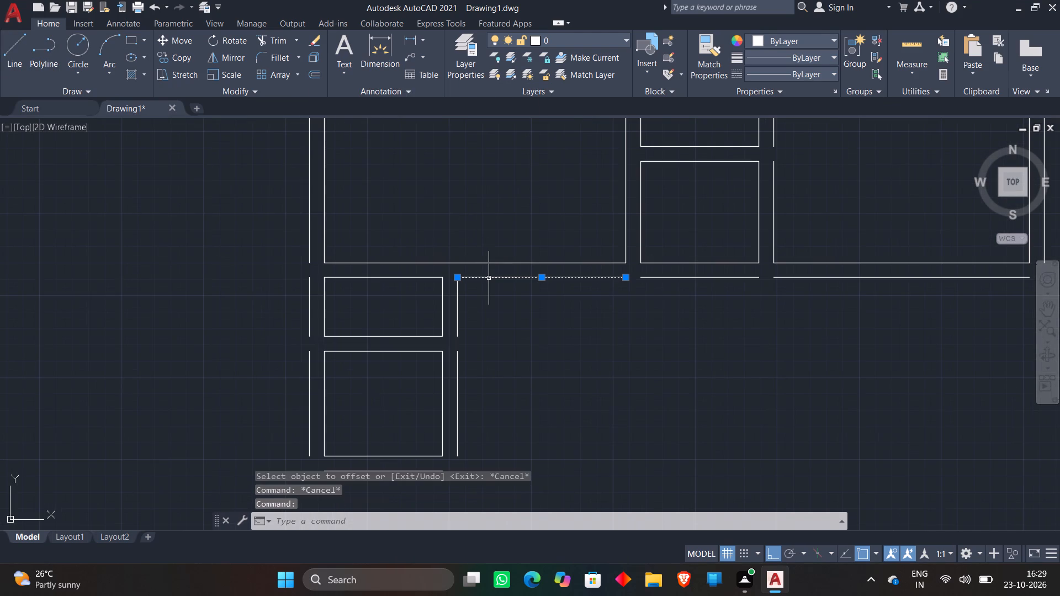
key(Delete)
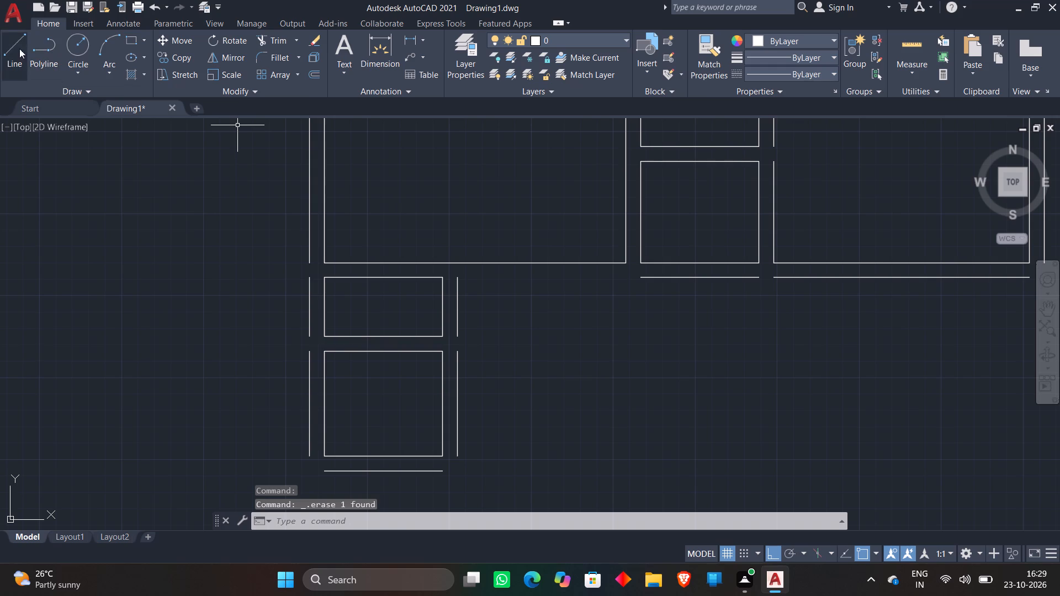
From the top of the 6' by 3' compartment's outer right wall line, draw a line 4' to the right and 8'8" down.
click(15, 40)
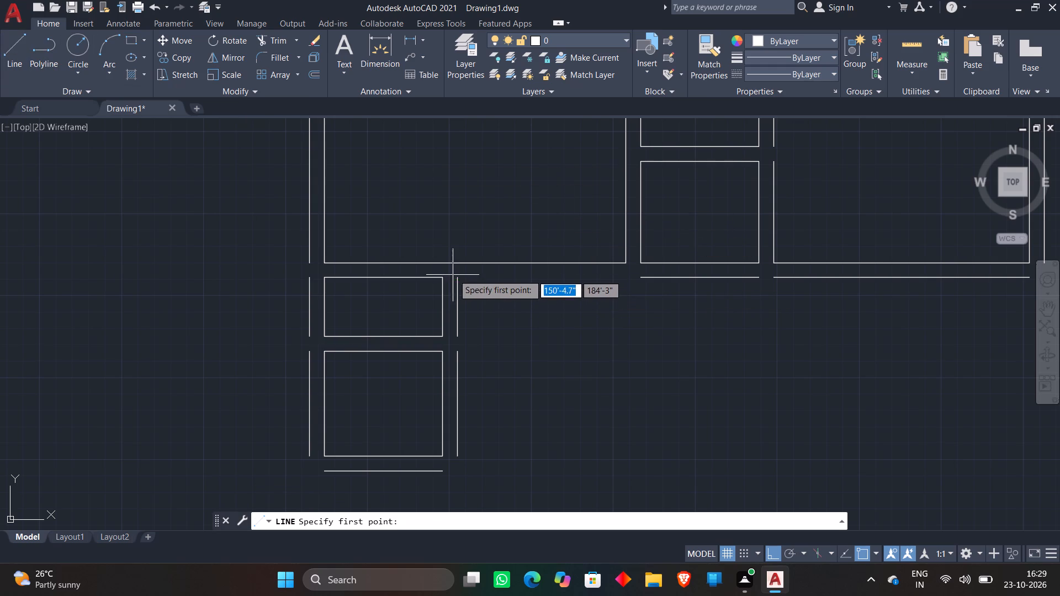
click(456, 276)
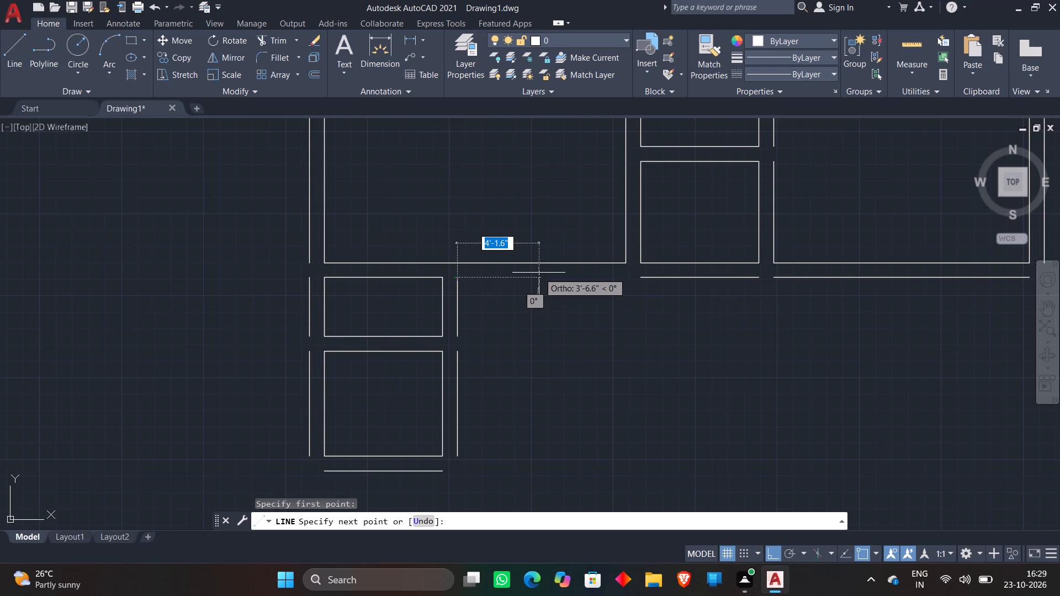
text(4')
key(Return)
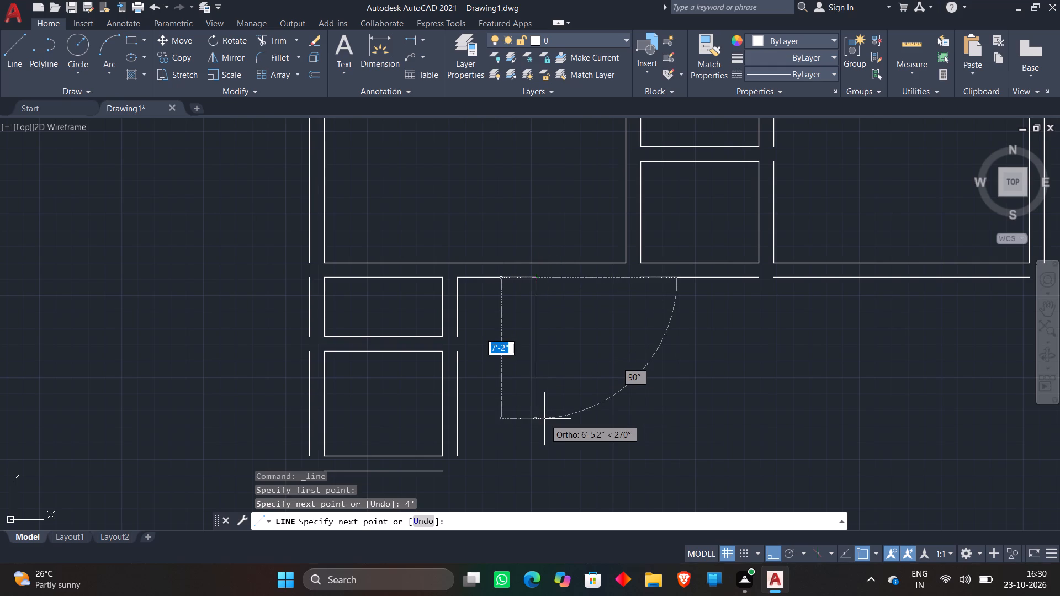
text(8'8")
key(Return)
key(Escape)
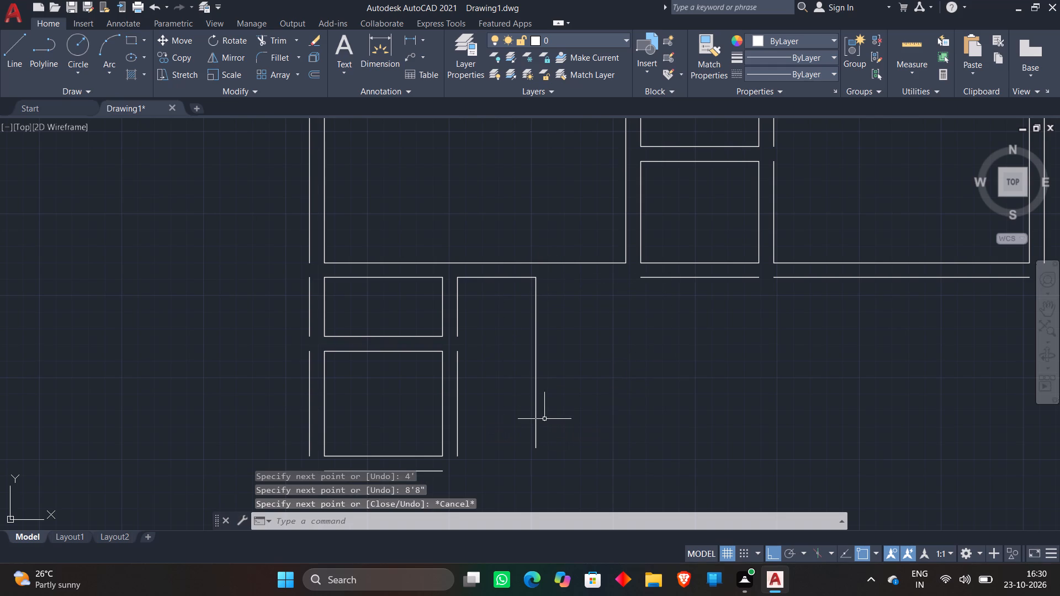
Extend the 6' by 5'4" compartment's outer right wall line upward across the gap to the 6' by 3' compartment's outer right line.
middle_drag(548, 419, 549, 316)
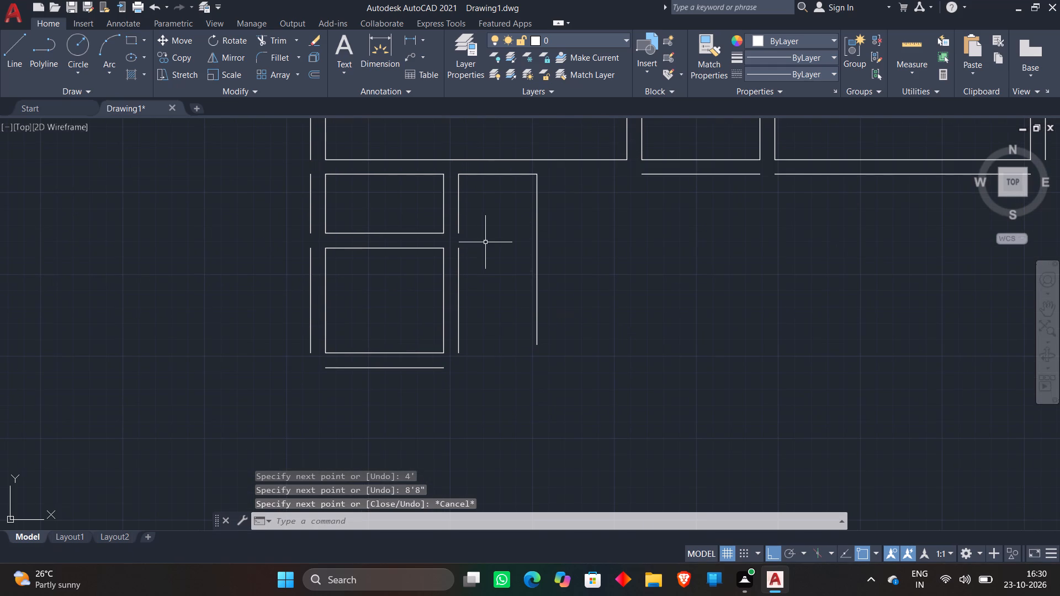
text(ex)
key(space)
click(457, 257)
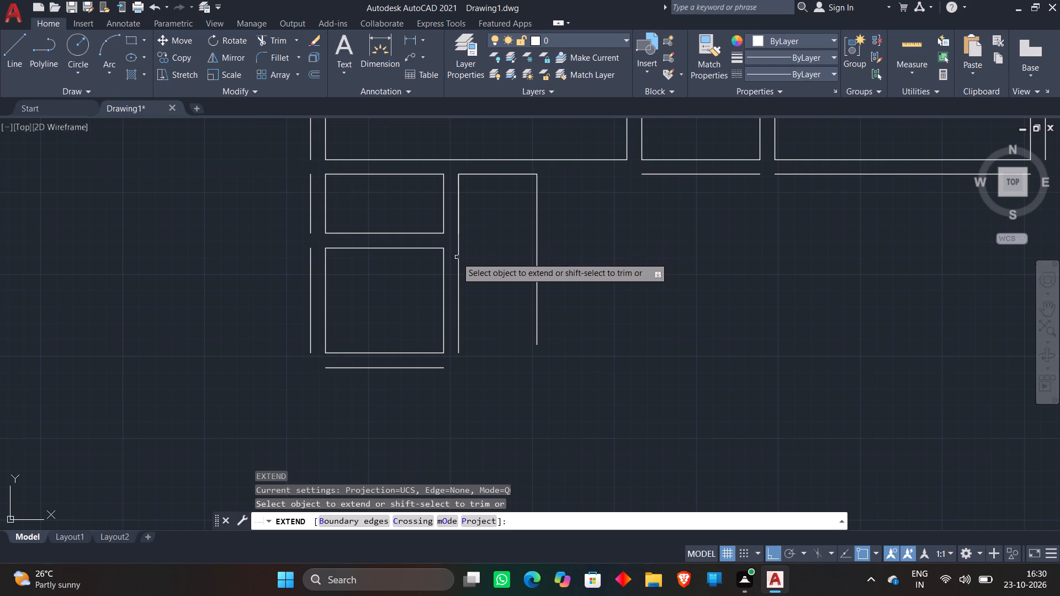
key(Escape)
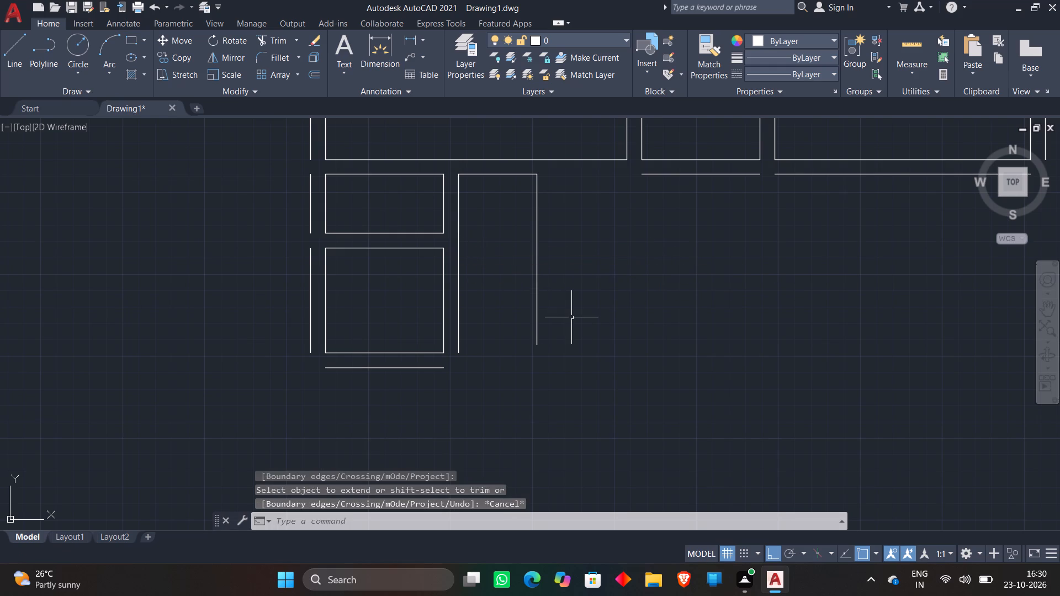
Draw a horizontal line rightward from the bottom end of the 6' by 5'4" compartment's outer right wall line, past the 8'8" line.
key(l)
key(space)
click(459, 352)
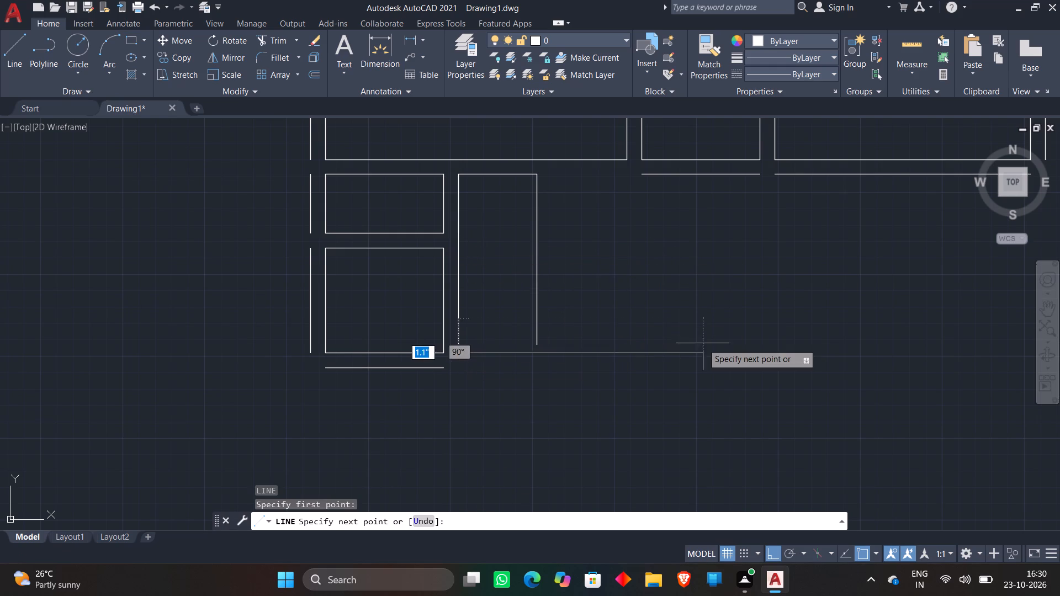
click(703, 343)
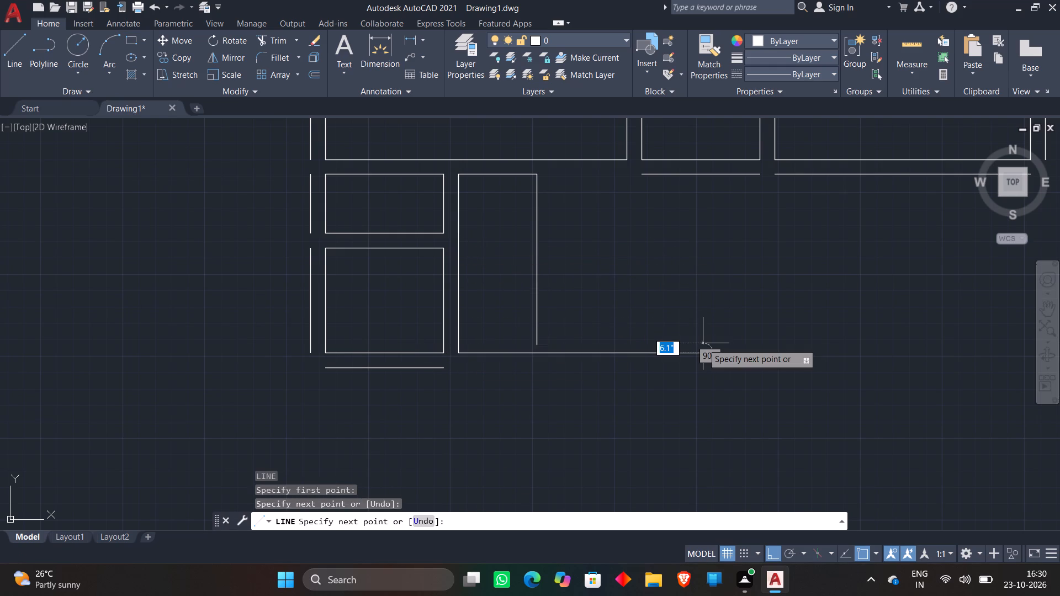
key(Escape)
Extend the 8'8" vertical line down to the new horizontal bottom line.
text(ex)
key(space)
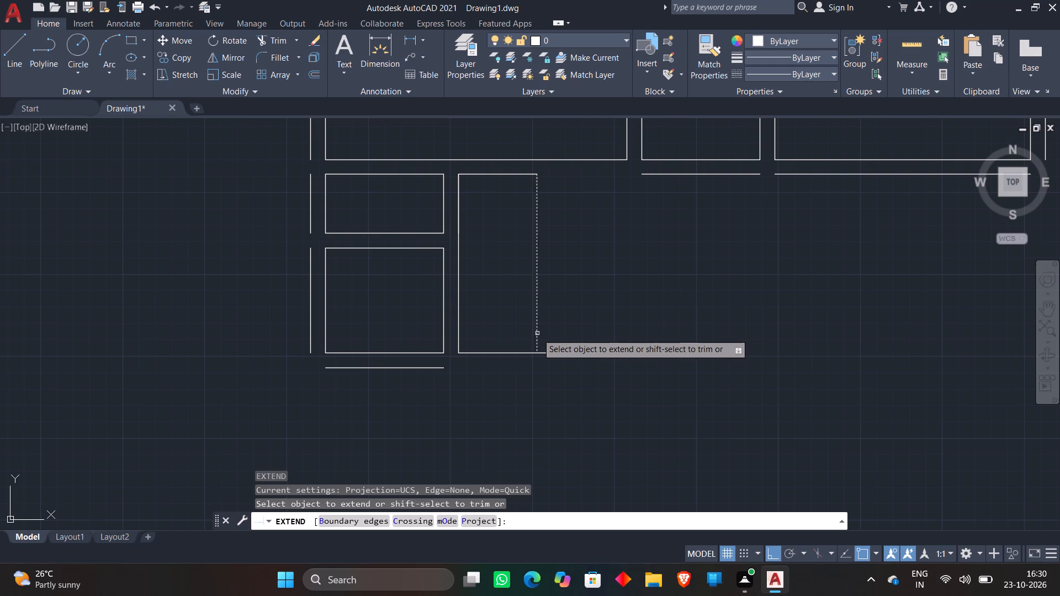
click(537, 334)
key(Escape)
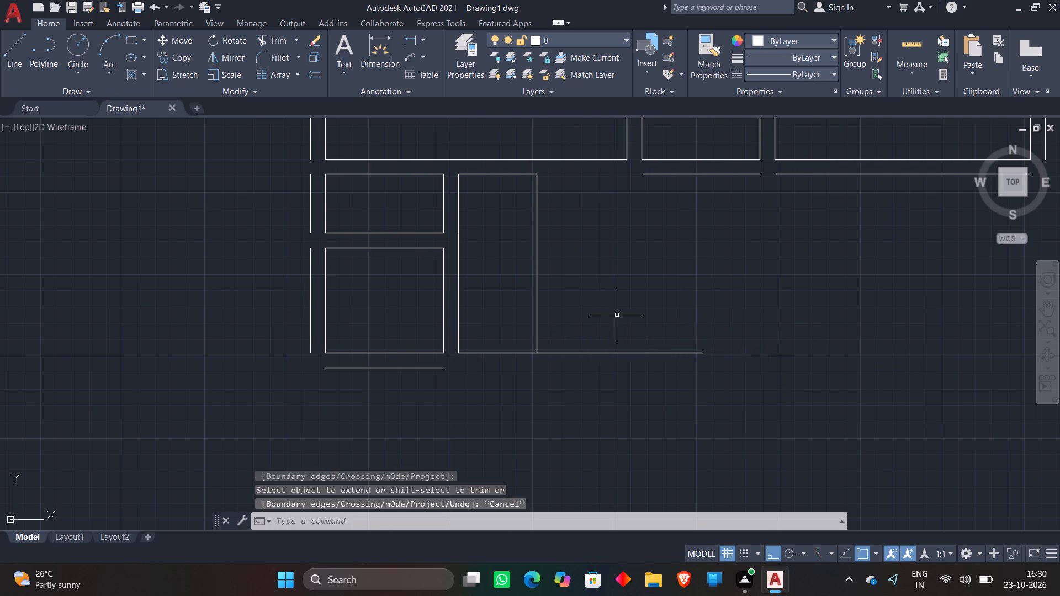
Trim the part of the horizontal bottom line that overshoots the 4' wide space's right side.
text(tr)
key(space)
click(608, 328)
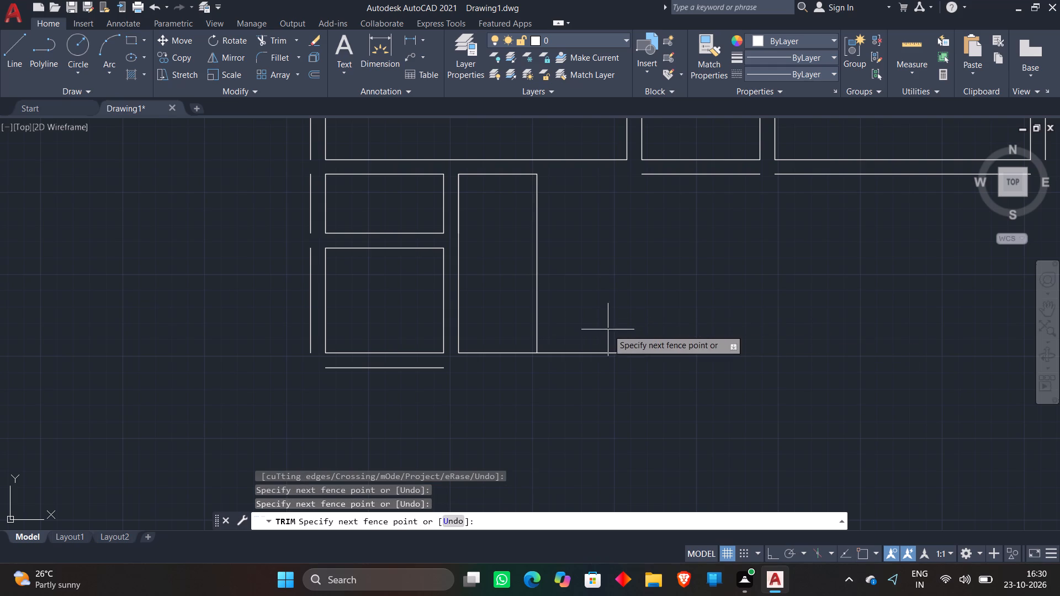
click(600, 373)
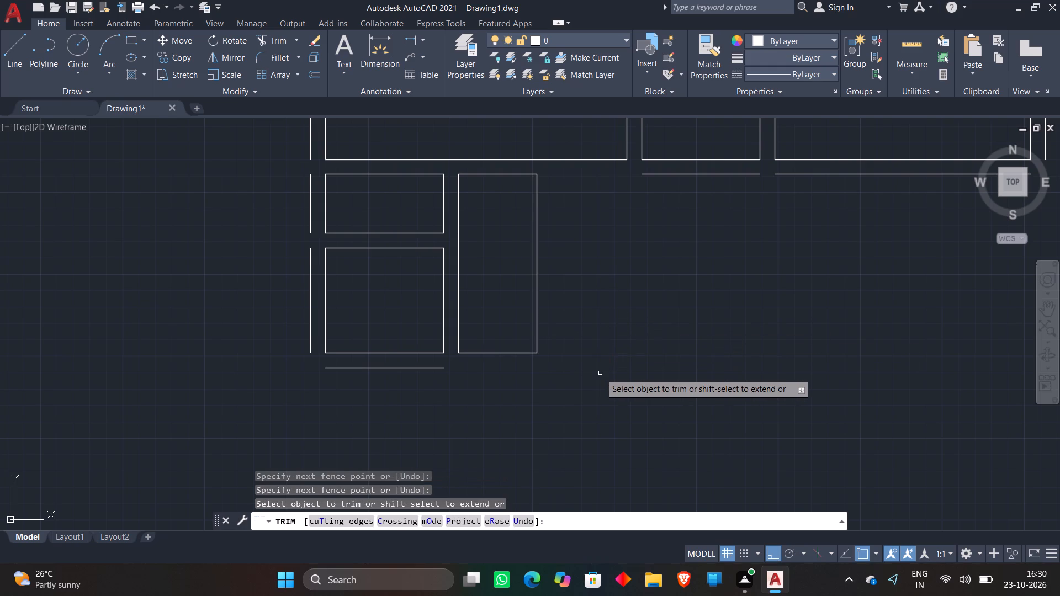
key(Escape)
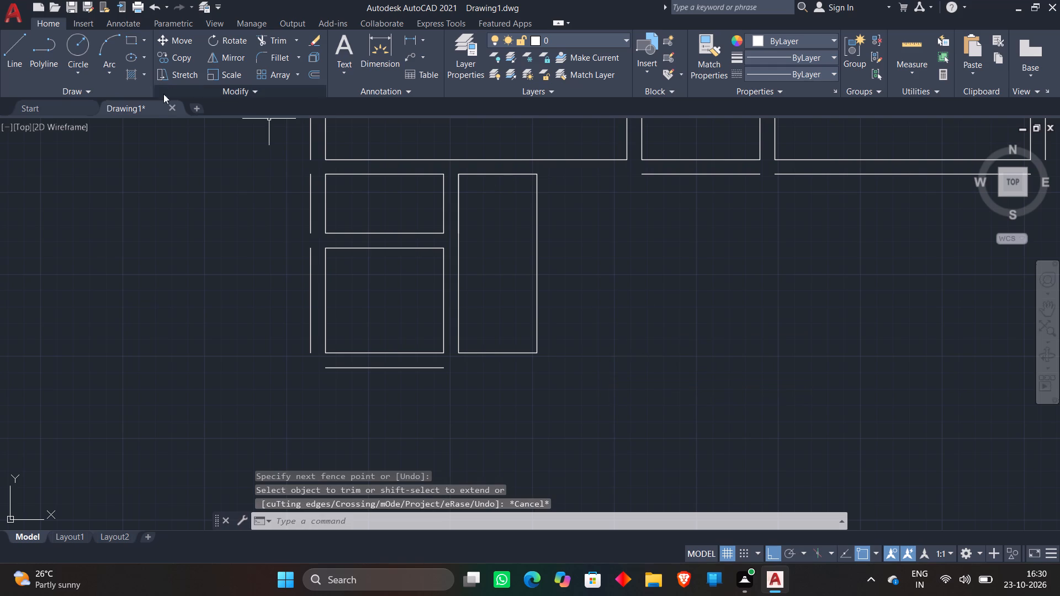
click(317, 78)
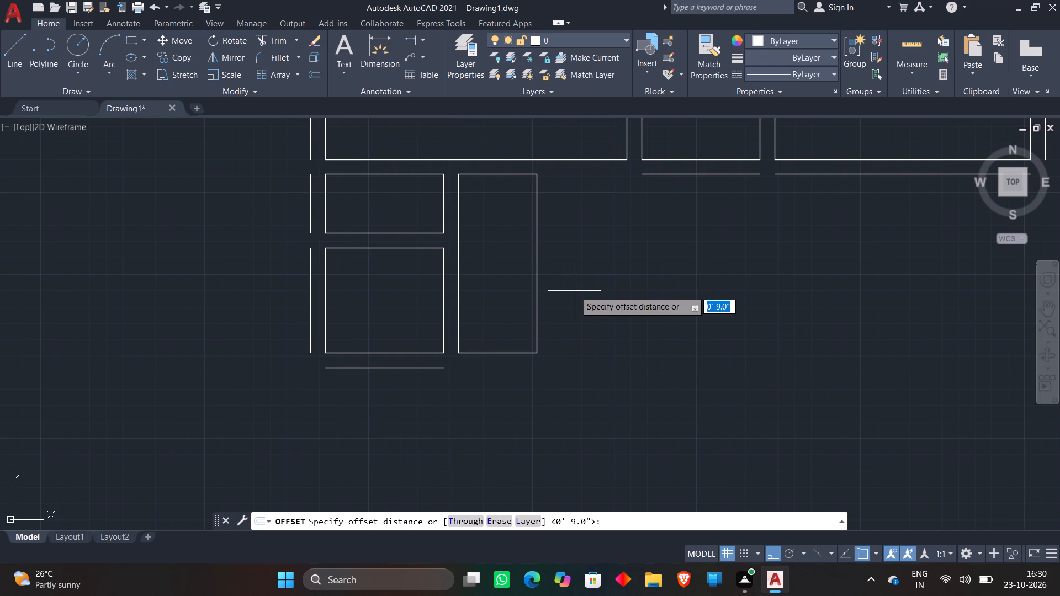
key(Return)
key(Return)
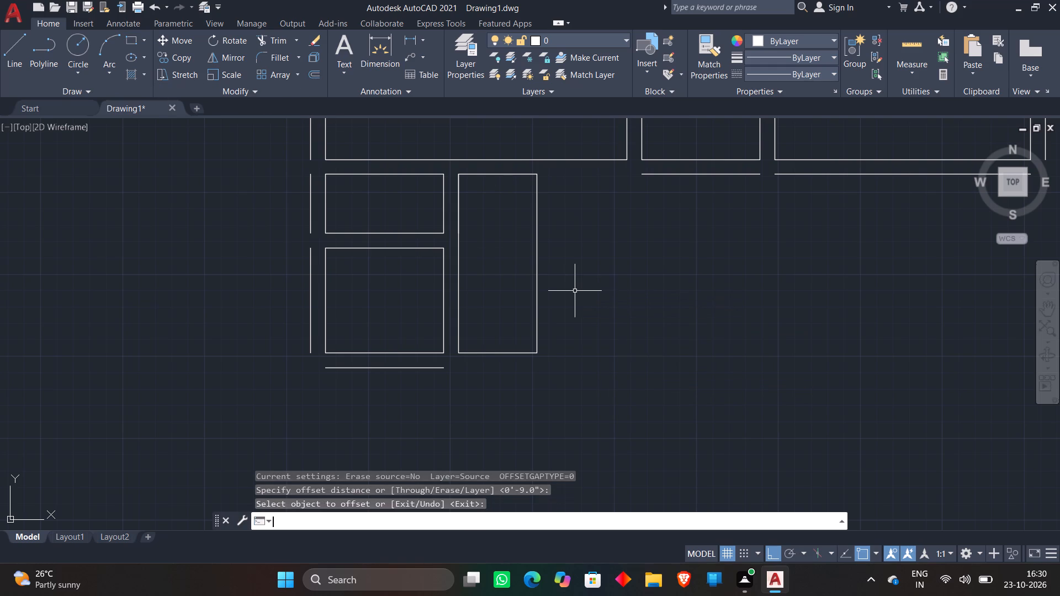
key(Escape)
Offset the right and bottom sides of the 4' wide compartment 9" outward.
key(o)
key(Return)
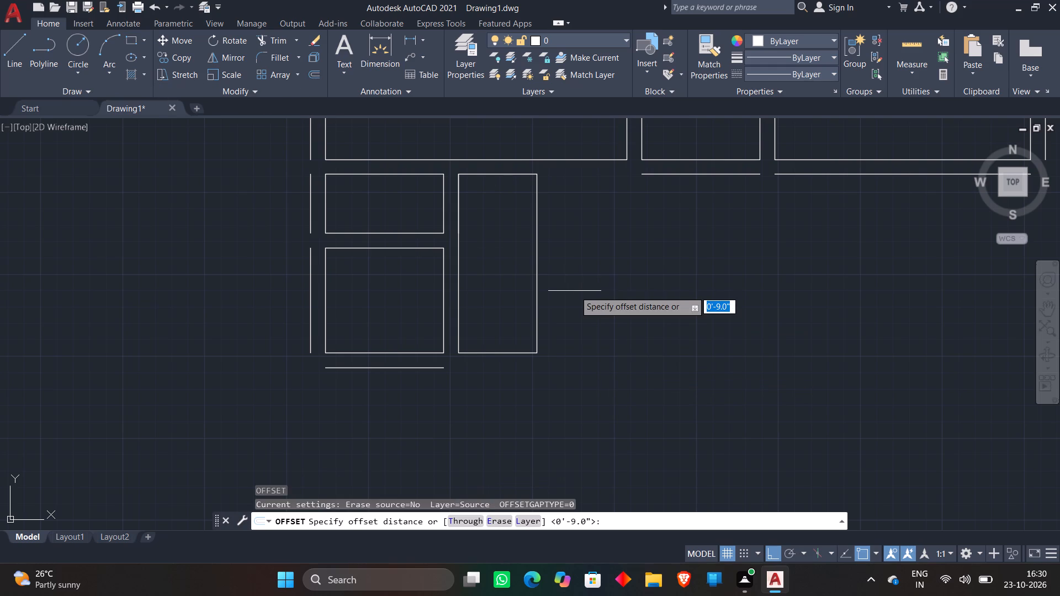
key(Return)
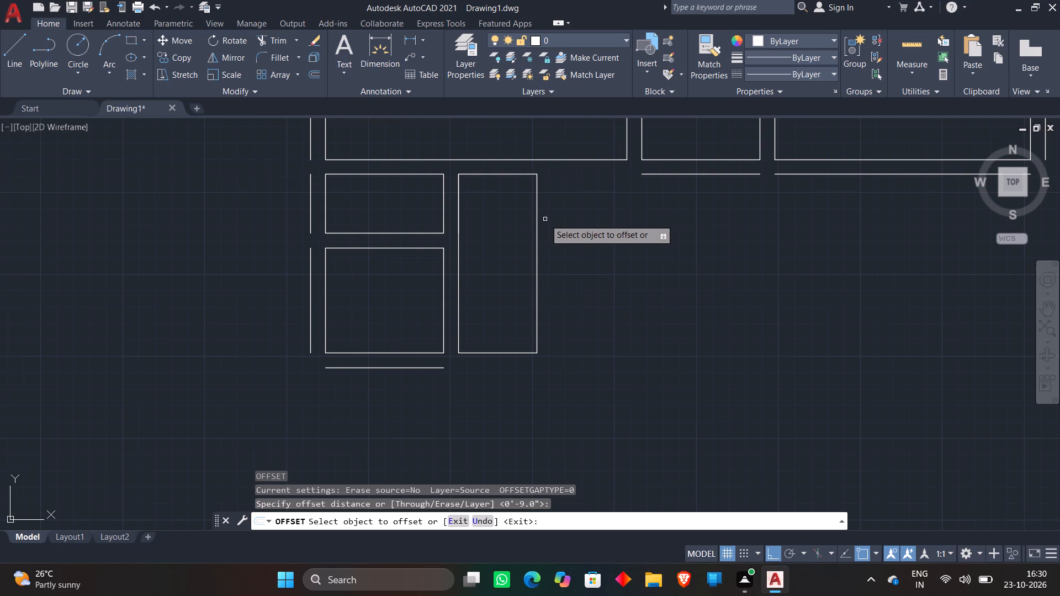
click(538, 236)
click(592, 237)
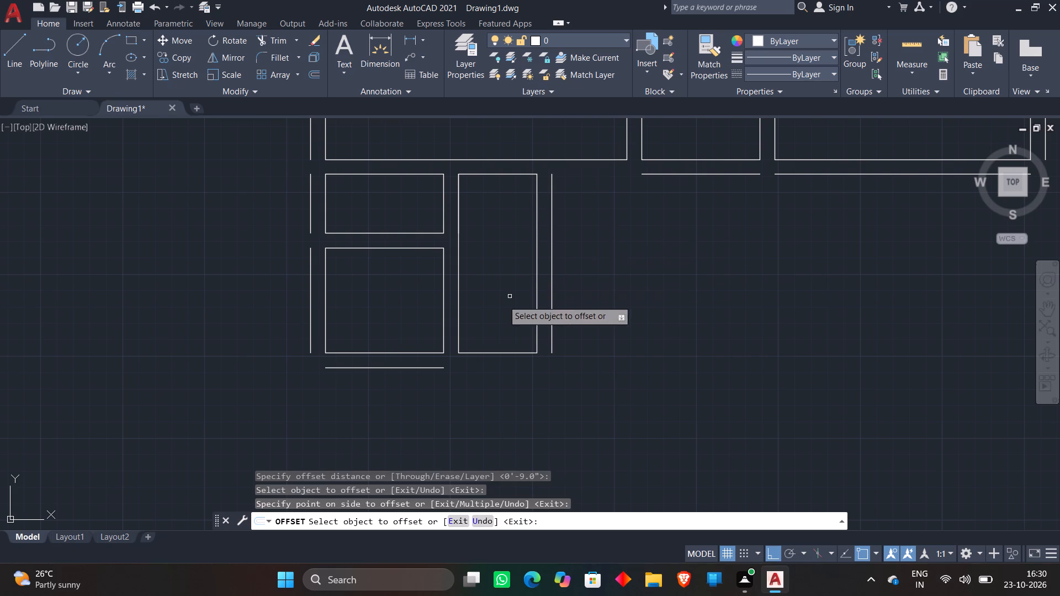
click(485, 353)
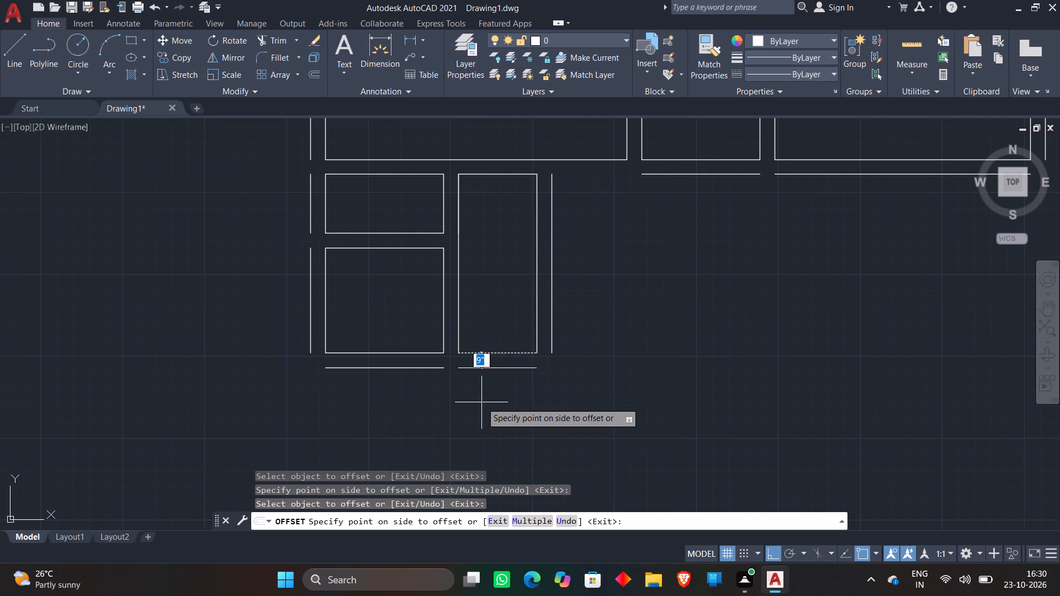
click(481, 402)
key(Escape)
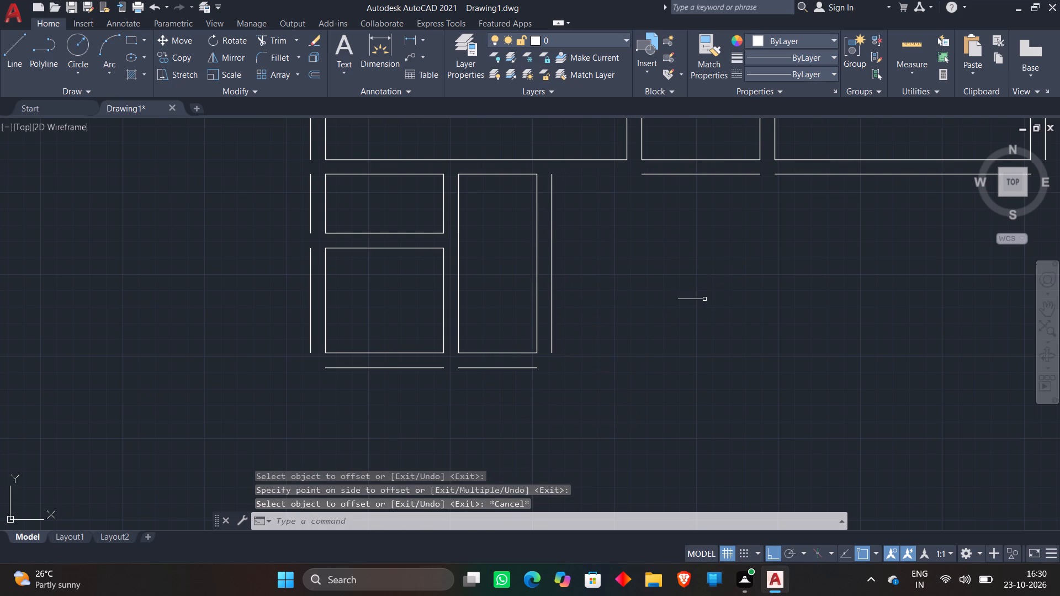
Draw a horizontal line about 43' long rightward from the bottom end of the 4' compartment's outer right wall line, past the plan's far right wall.
scroll(704, 299, down, 1)
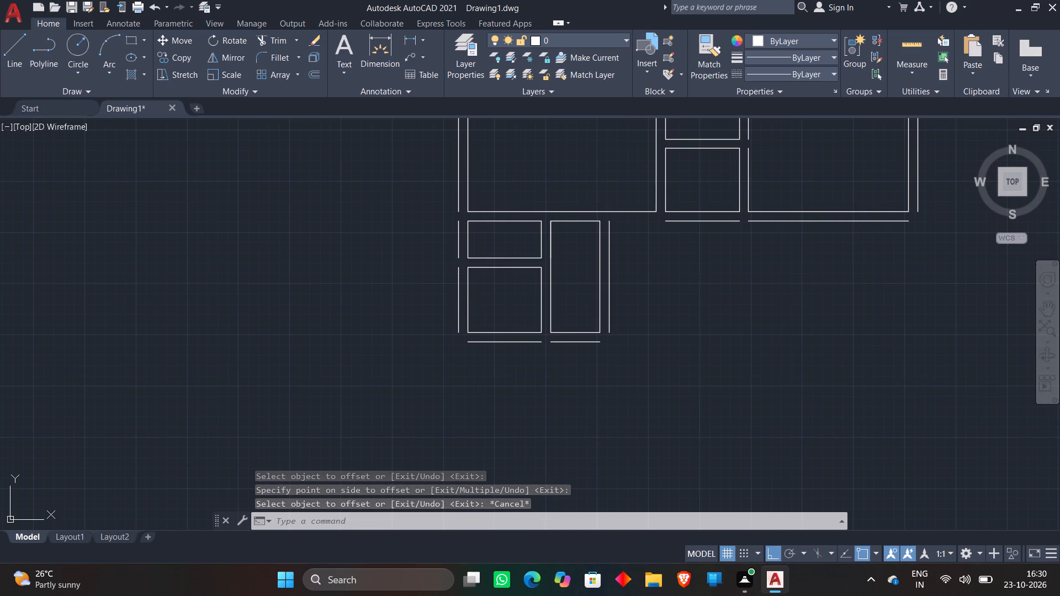
scroll(810, 304, down, 1)
middle_drag(810, 304, 685, 293)
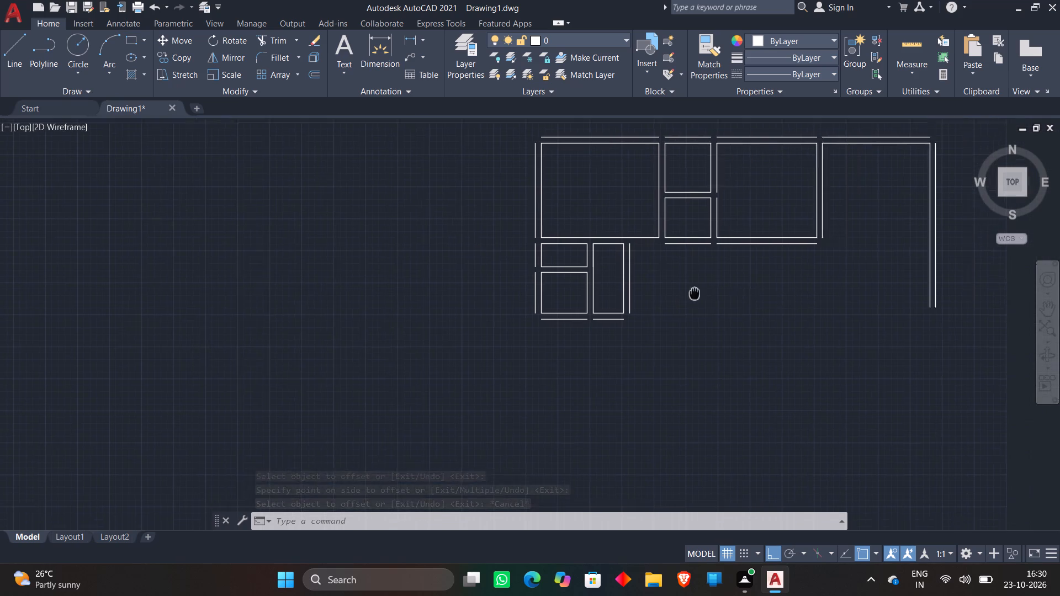
middle_drag(685, 293, 671, 292)
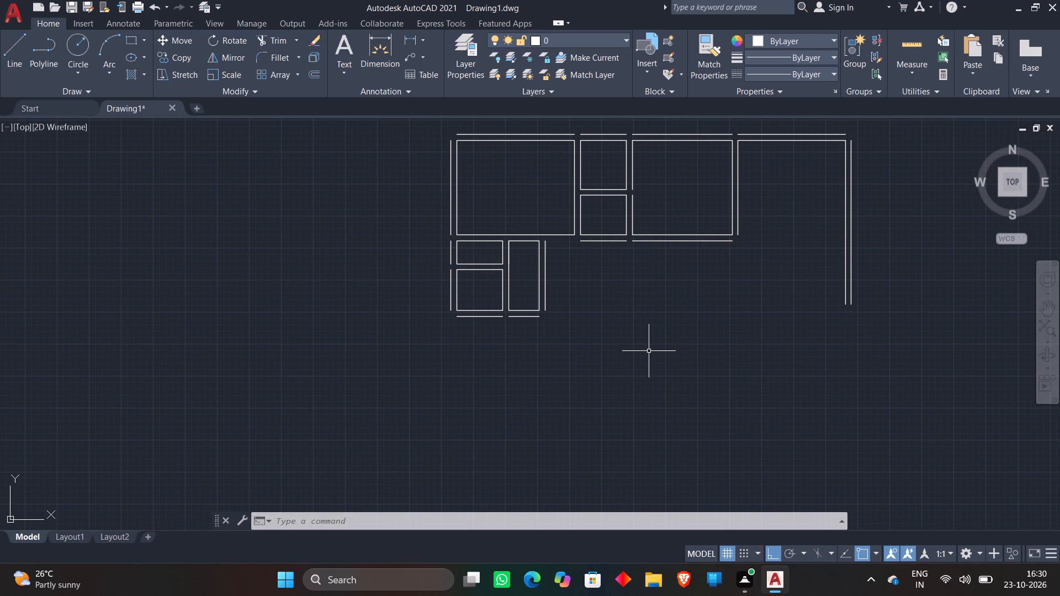
key(l)
key(space)
click(543, 311)
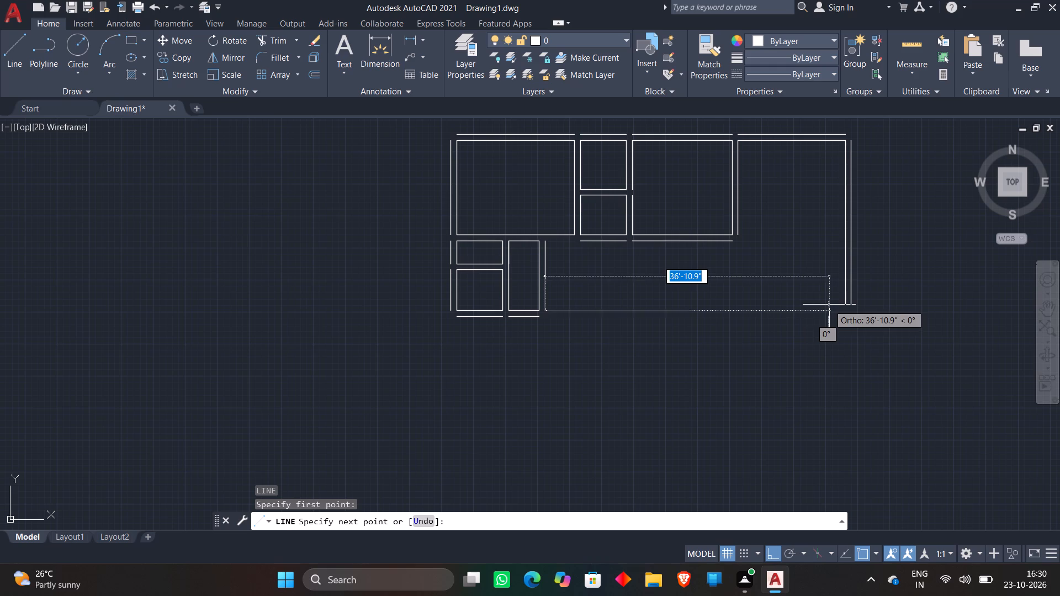
click(878, 323)
key(Escape)
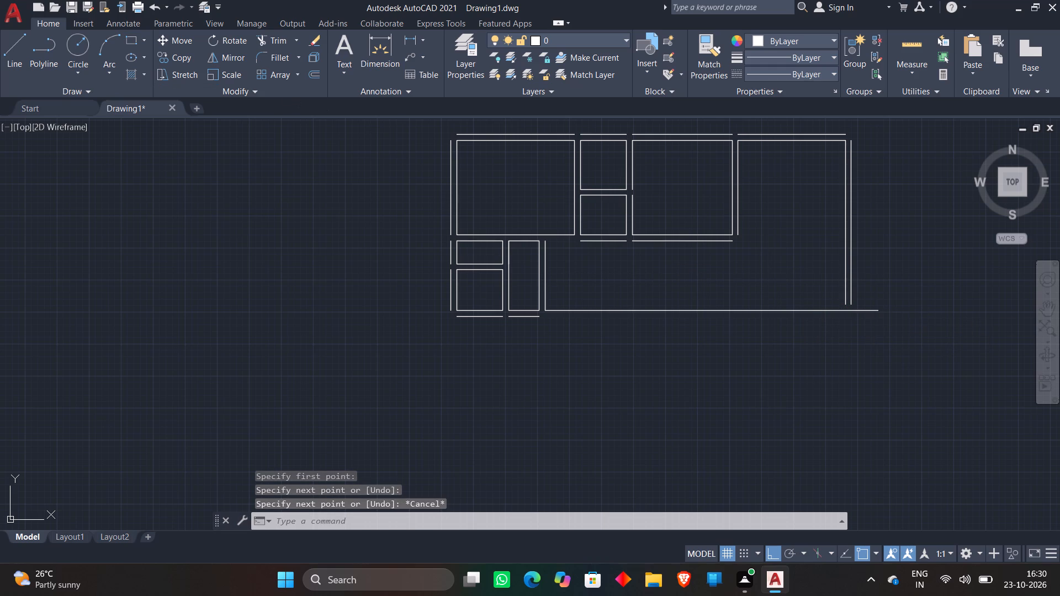
Extend the inner line of the plan's far right wall down to the new horizontal line.
click(295, 39)
click(291, 87)
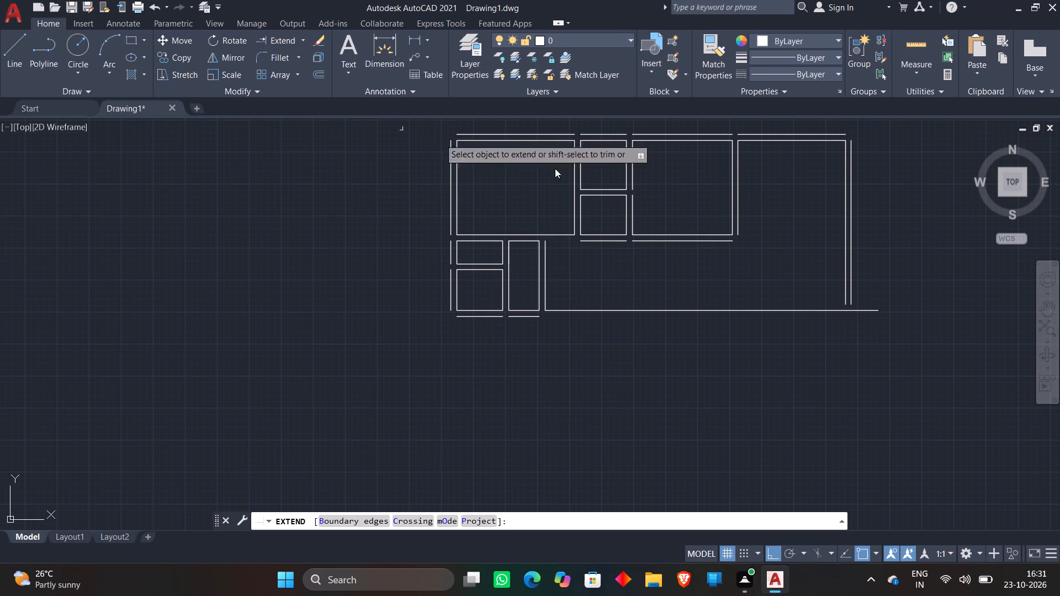
click(844, 301)
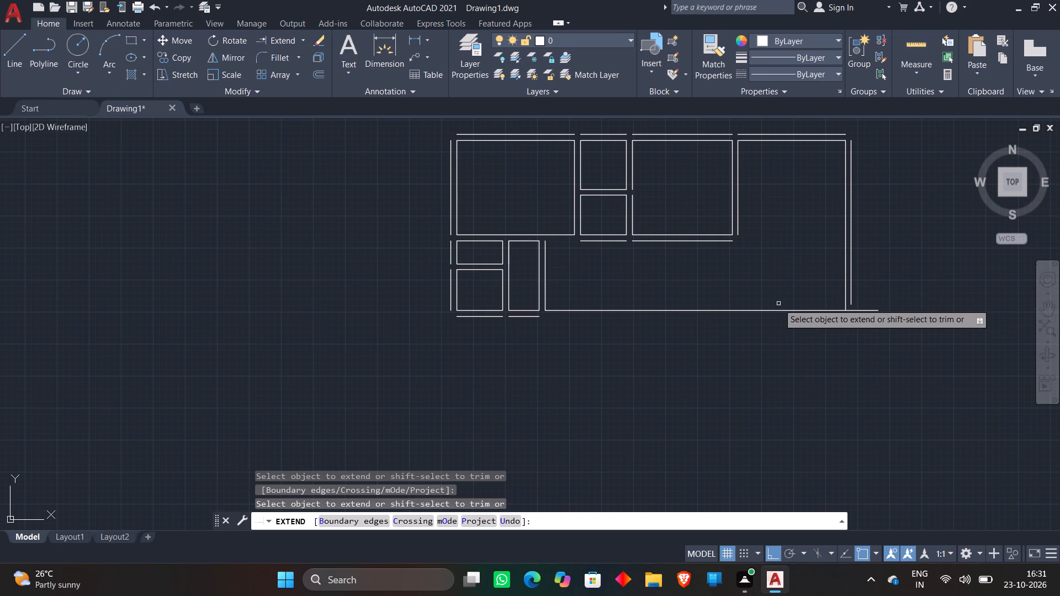
key(Escape)
Trim the part of the horizontal line that overshoots the far right wall's inner line.
text(tr)
key(space)
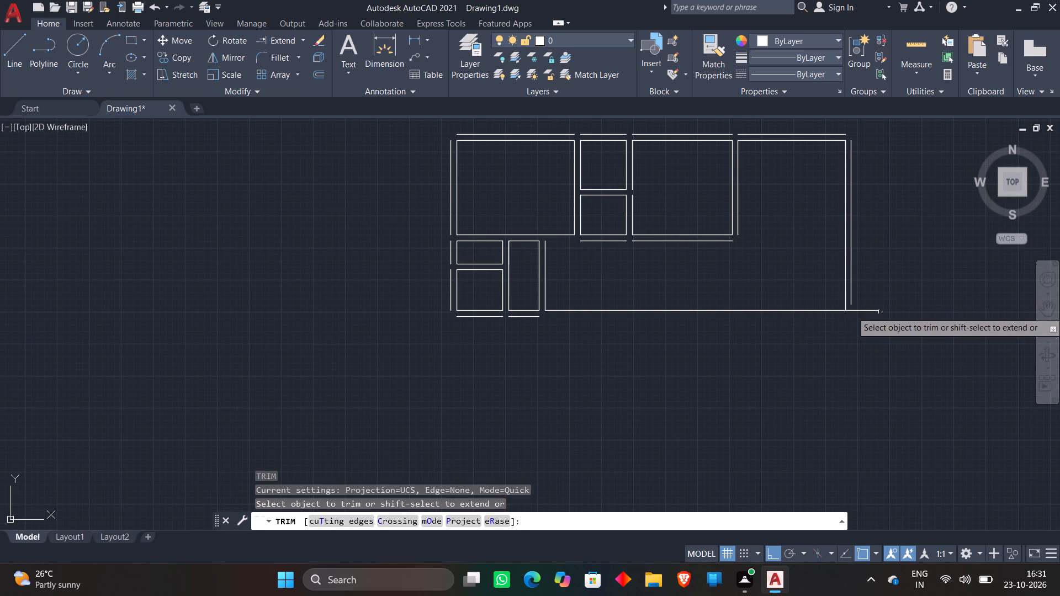
click(872, 306)
click(868, 317)
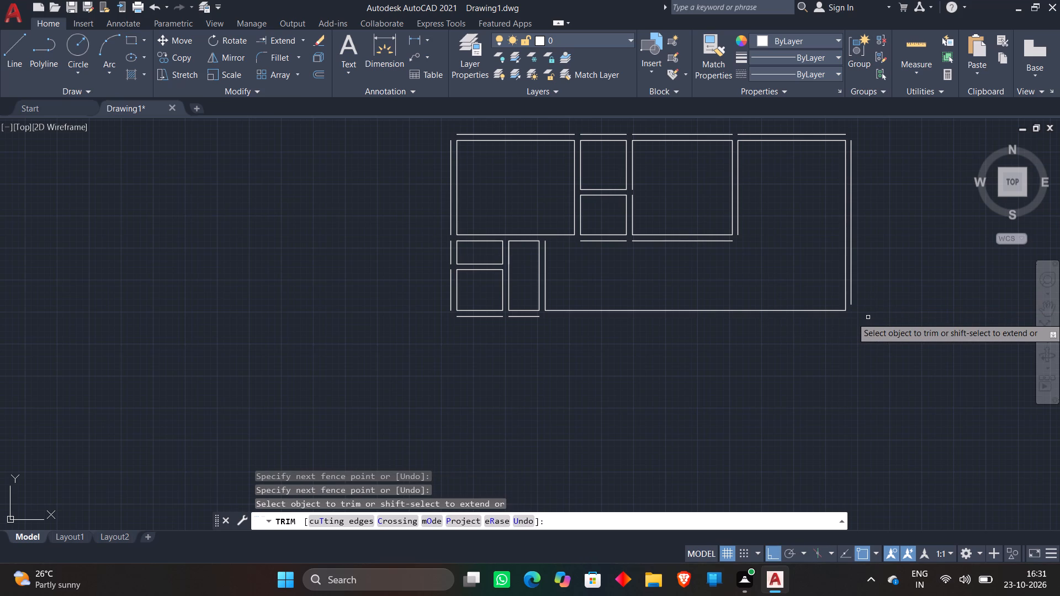
key(Escape)
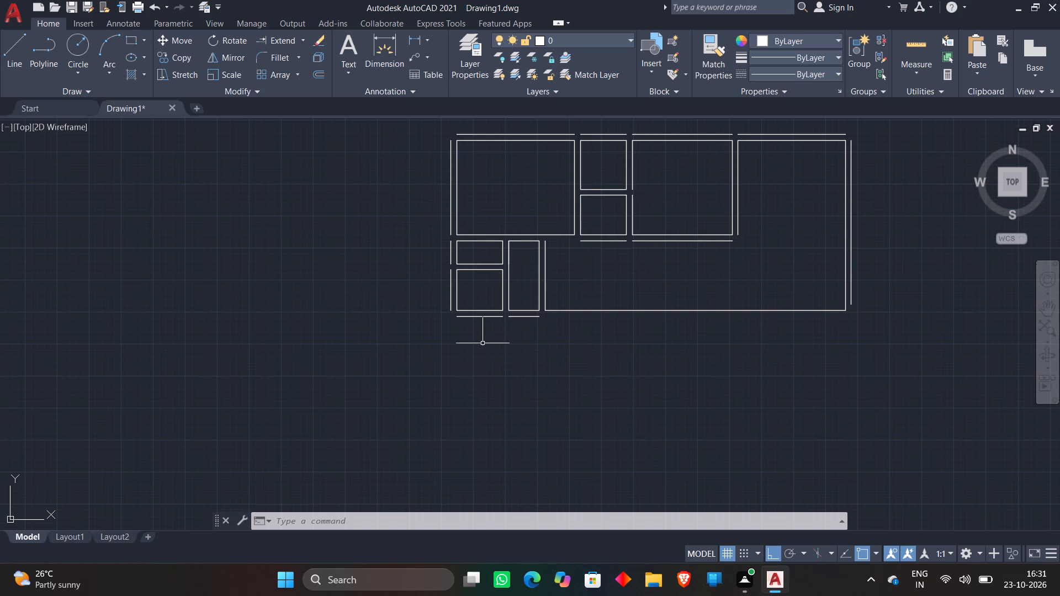
From the left end of the 6' by 5'4" compartment's outer bottom line, draw connected lines 12'8" down, 14'8" right and 12'8" up.
click(11, 49)
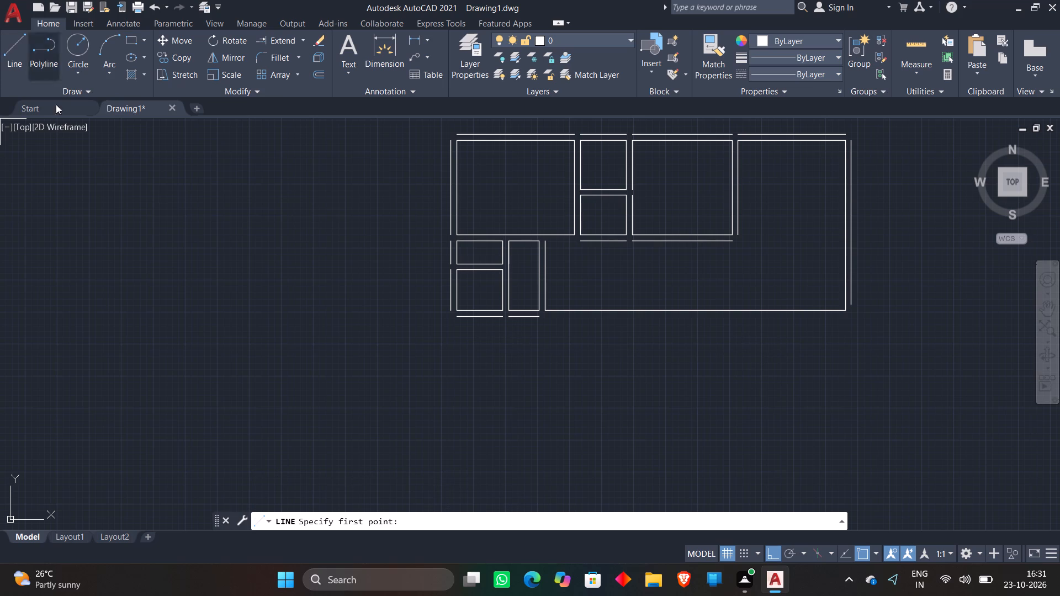
click(457, 318)
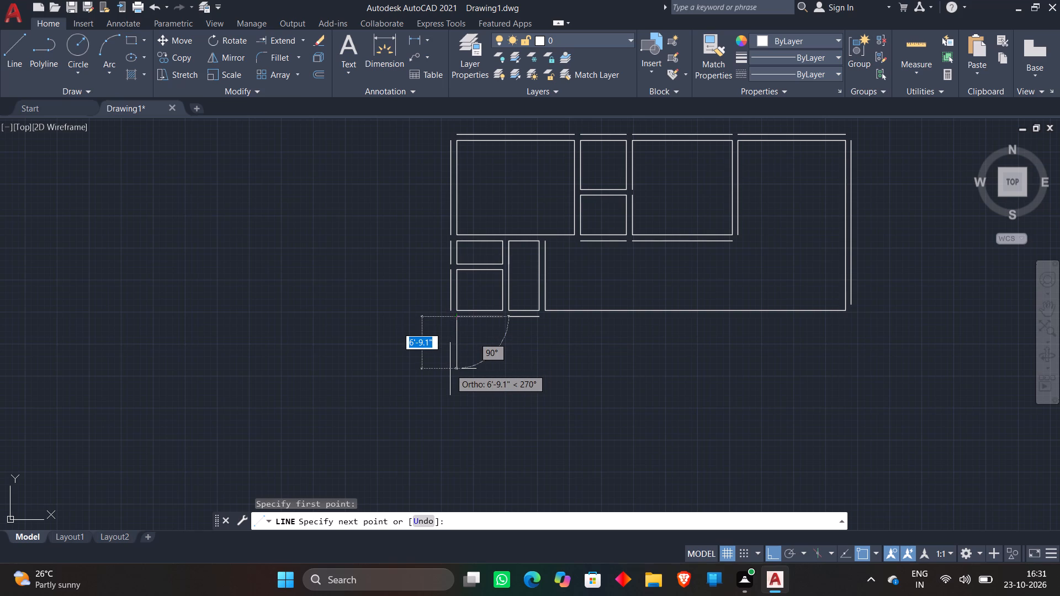
text(12'8)
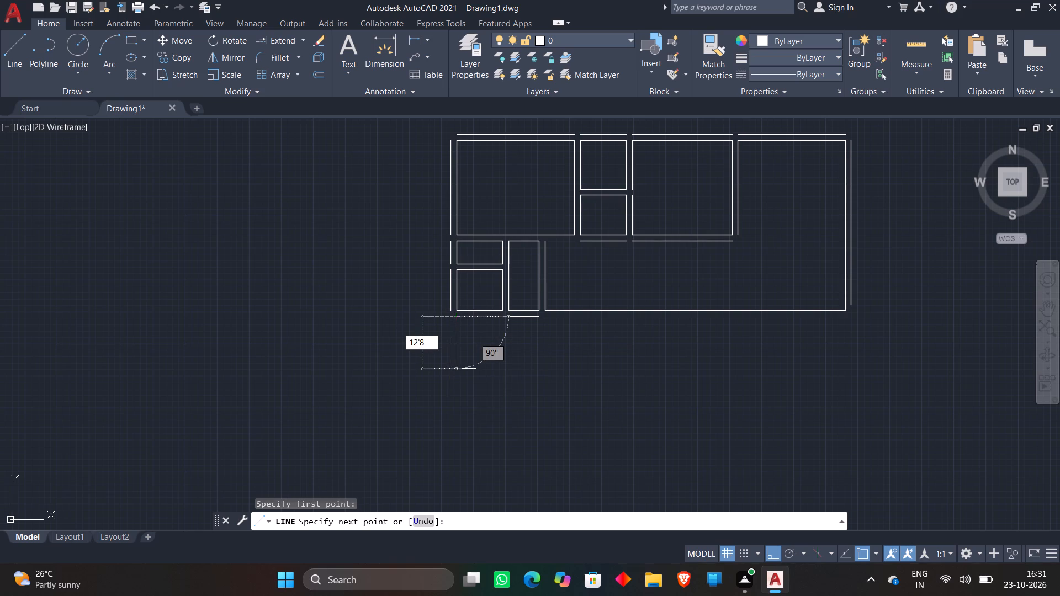
key(shift+quotedbl)
key(Return)
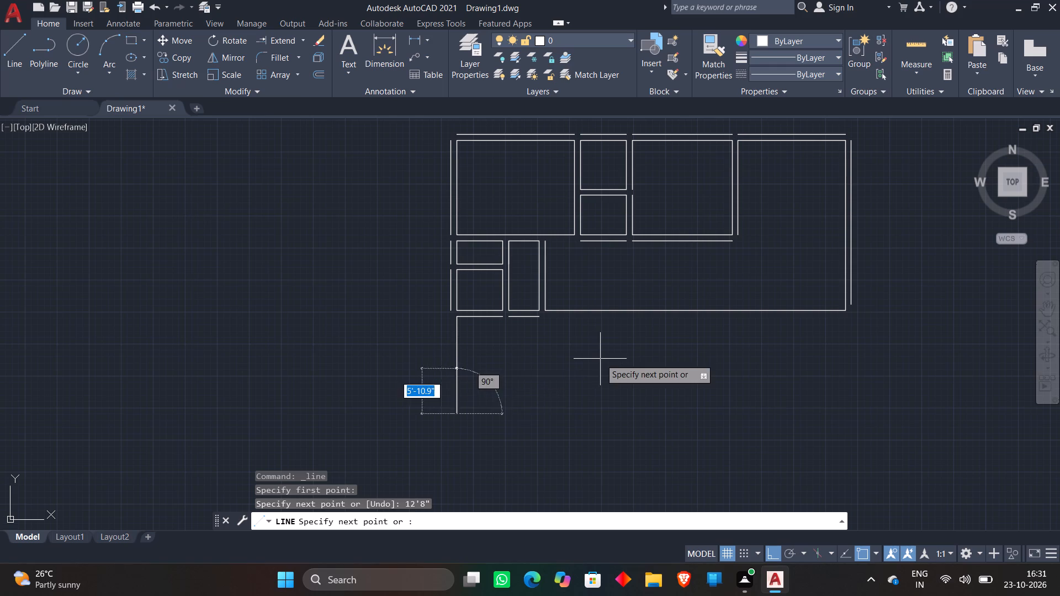
text(14'8)
key(shift+quotedbl)
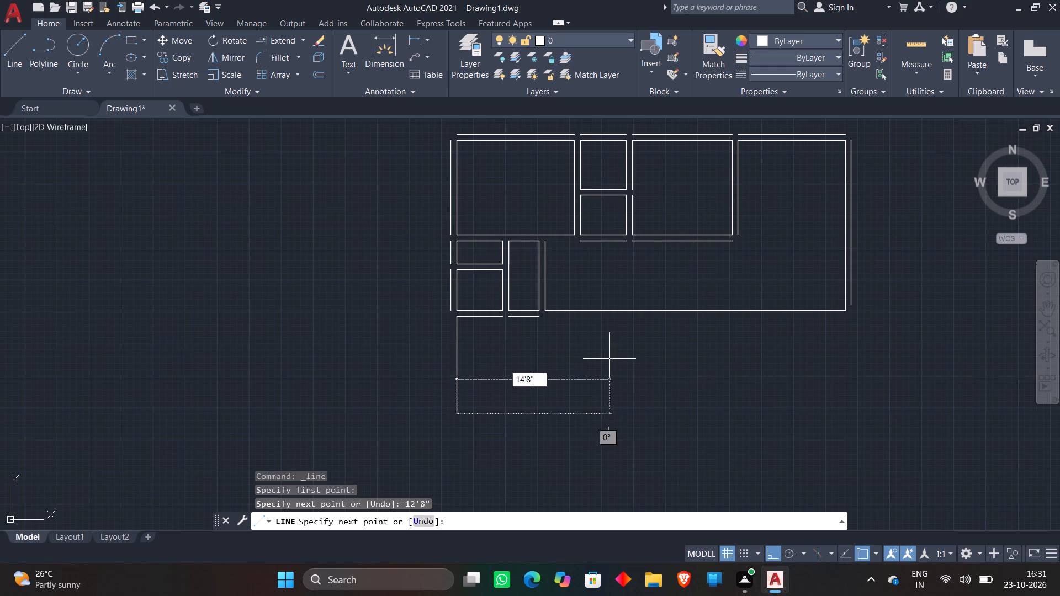
key(Return)
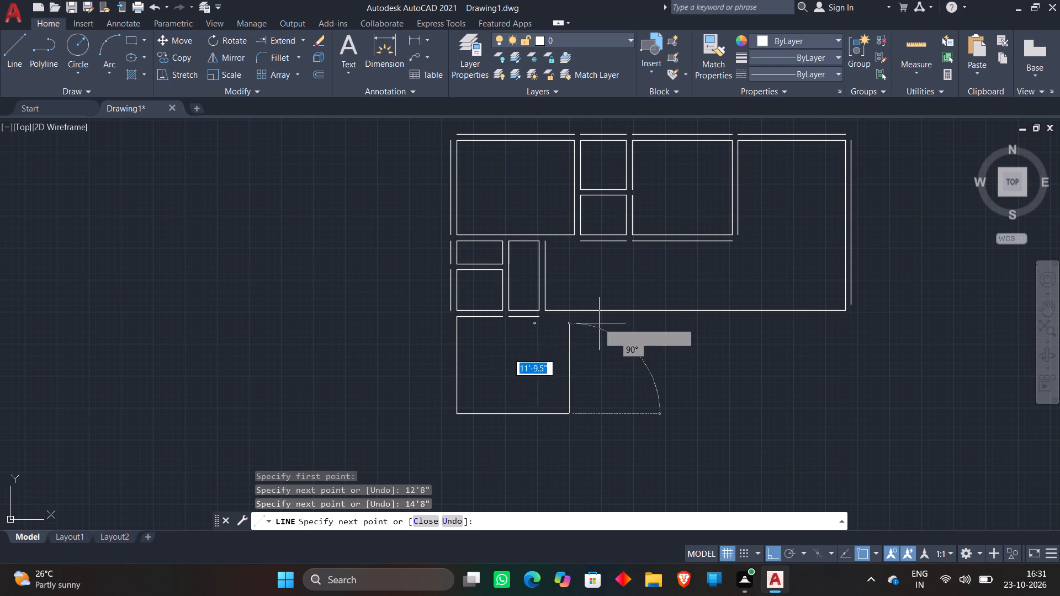
text(12'8")
key(Return)
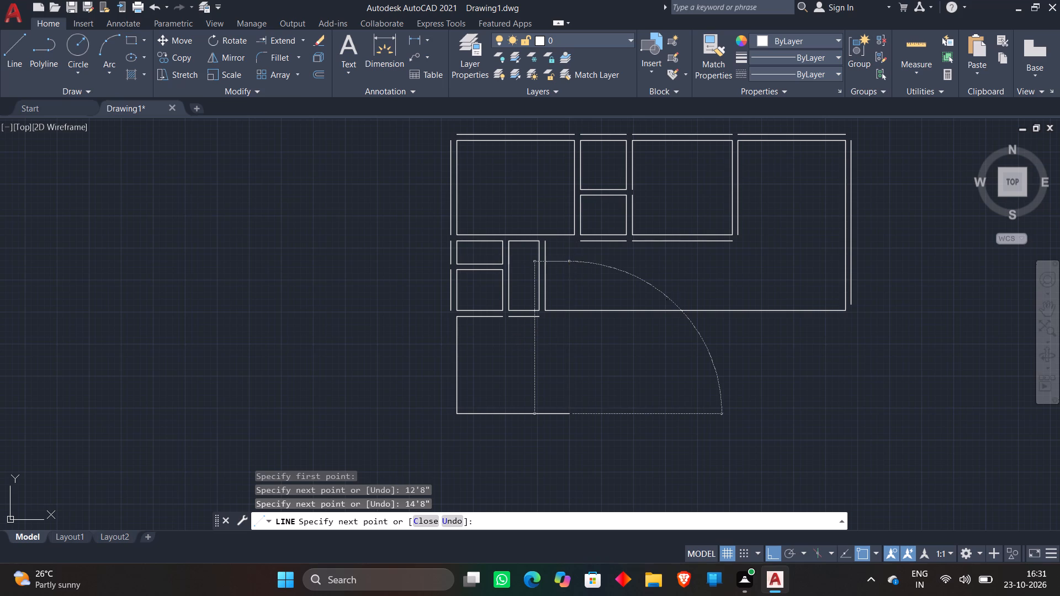
key(Escape)
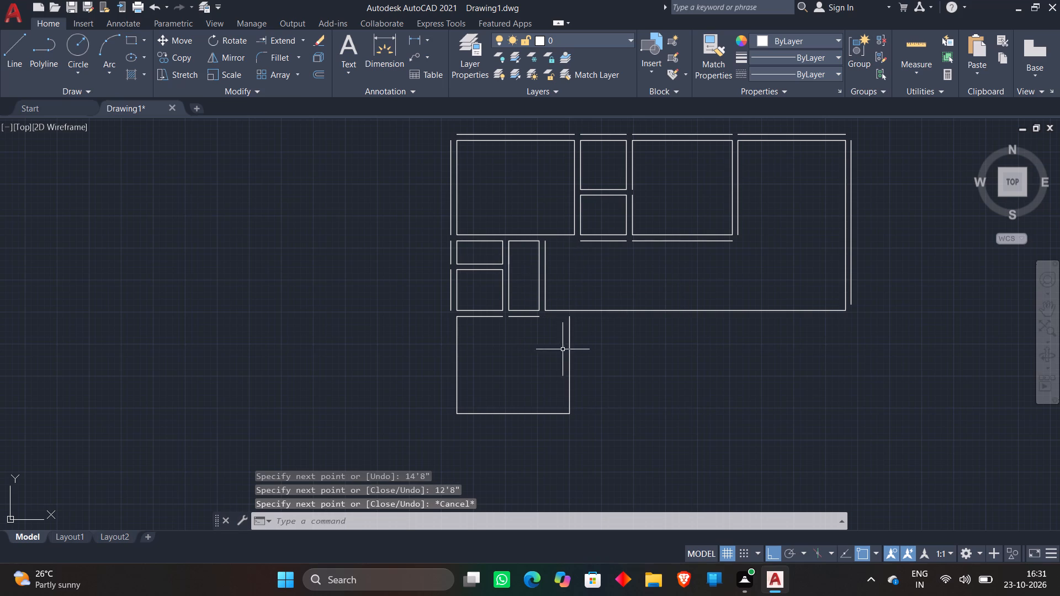
Extend the 6' by 5'4" compartment's outer bottom line rightward to the new room's right side, closing the room's top.
scroll(582, 315, up, 4)
key(e)
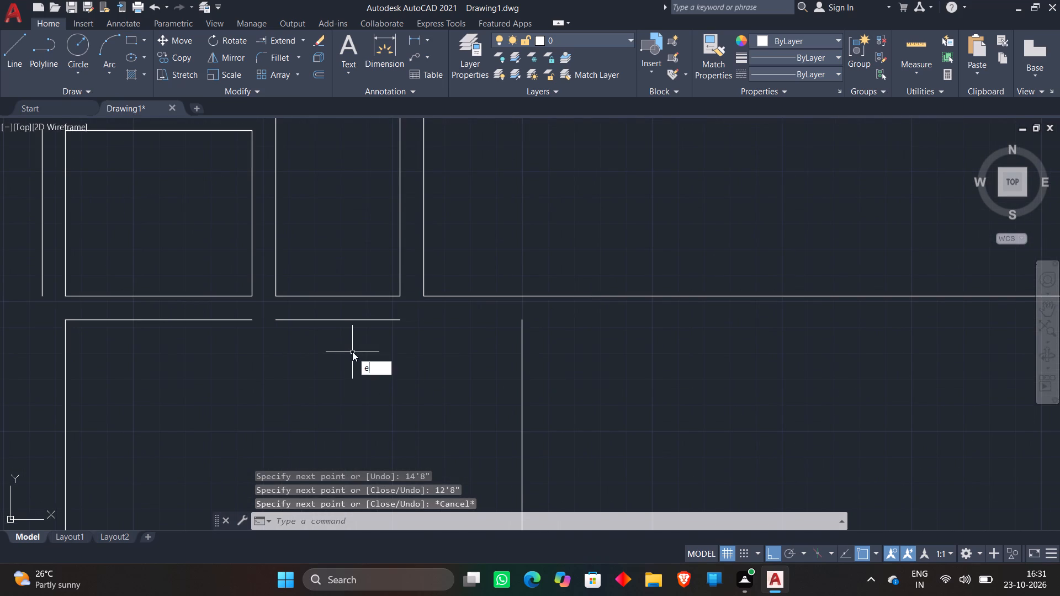
key(x)
key(space)
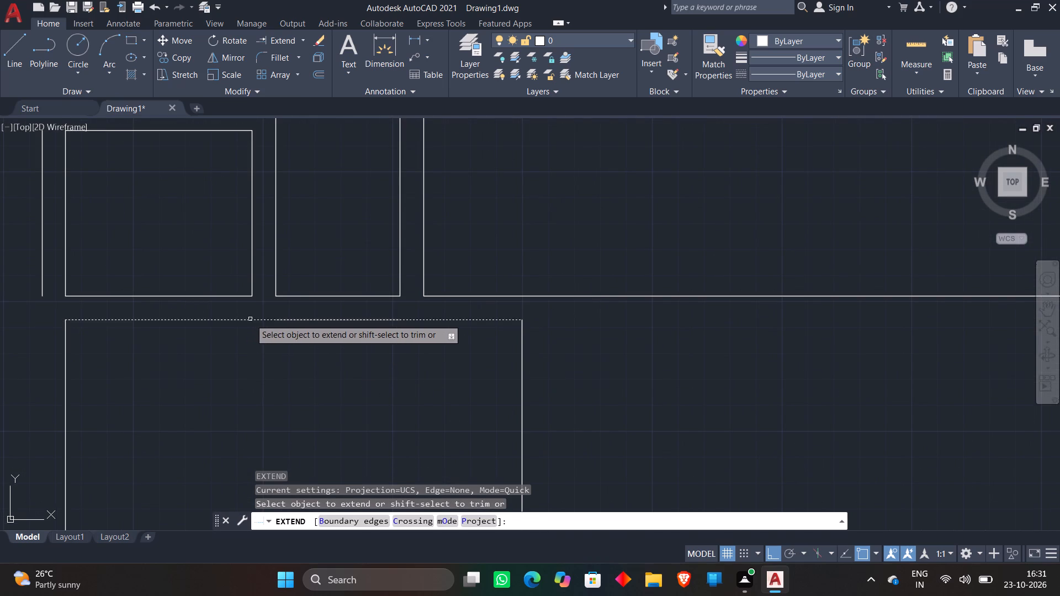
click(250, 319)
key(Escape)
Offset the left, bottom and right sides of the 14'8" by 12'8" room 9" outward.
scroll(427, 315, down, 3)
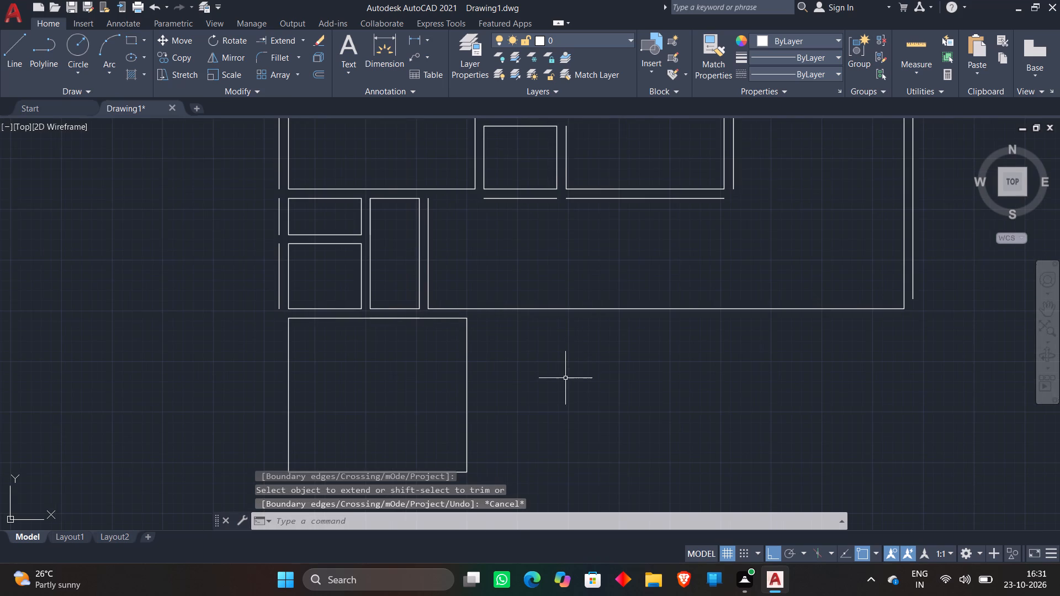
scroll(564, 379, down, 1)
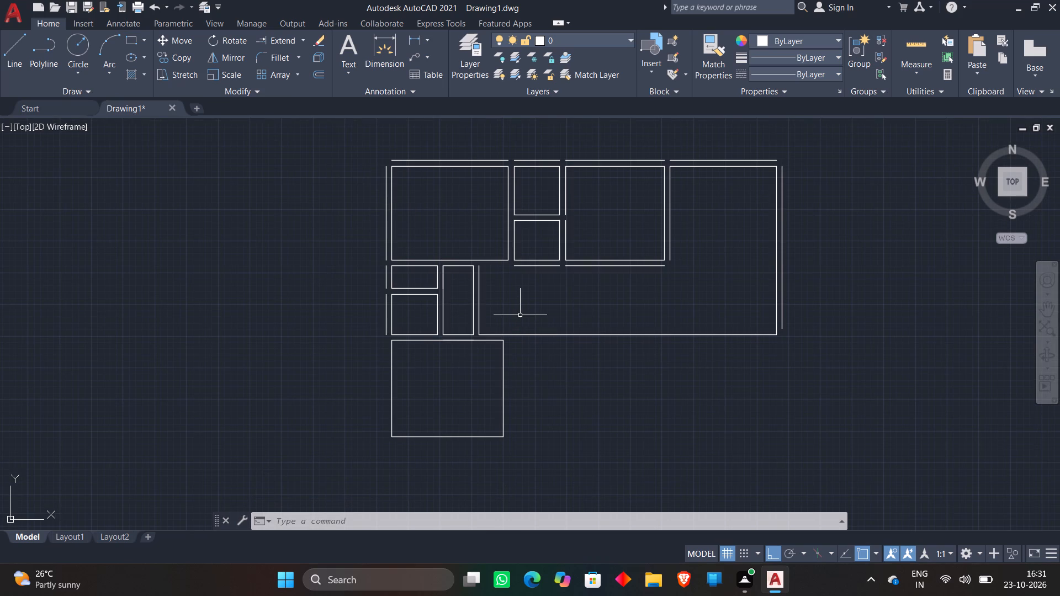
key(o)
key(Return)
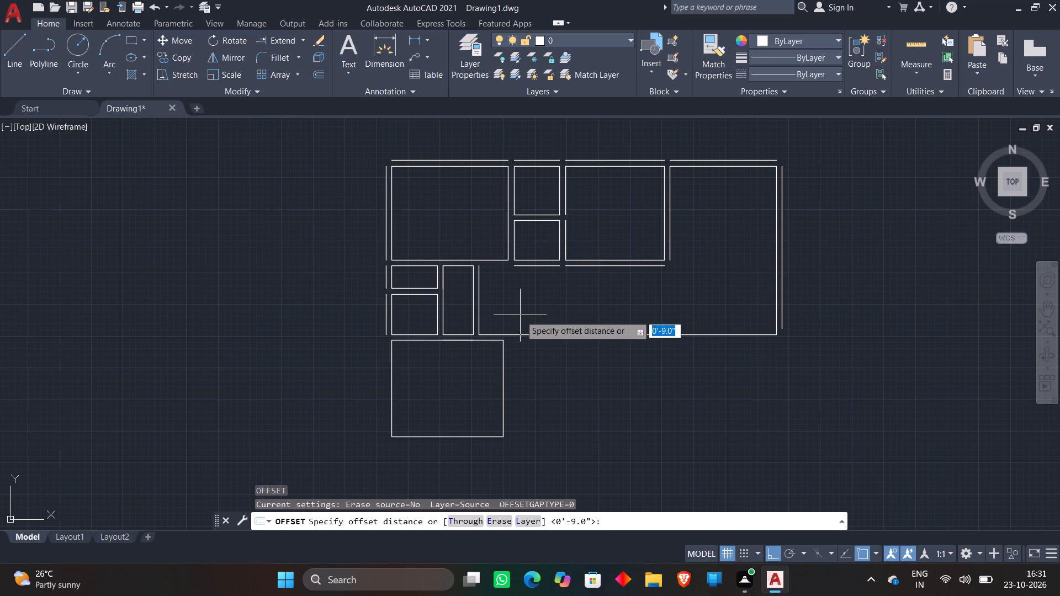
key(Return)
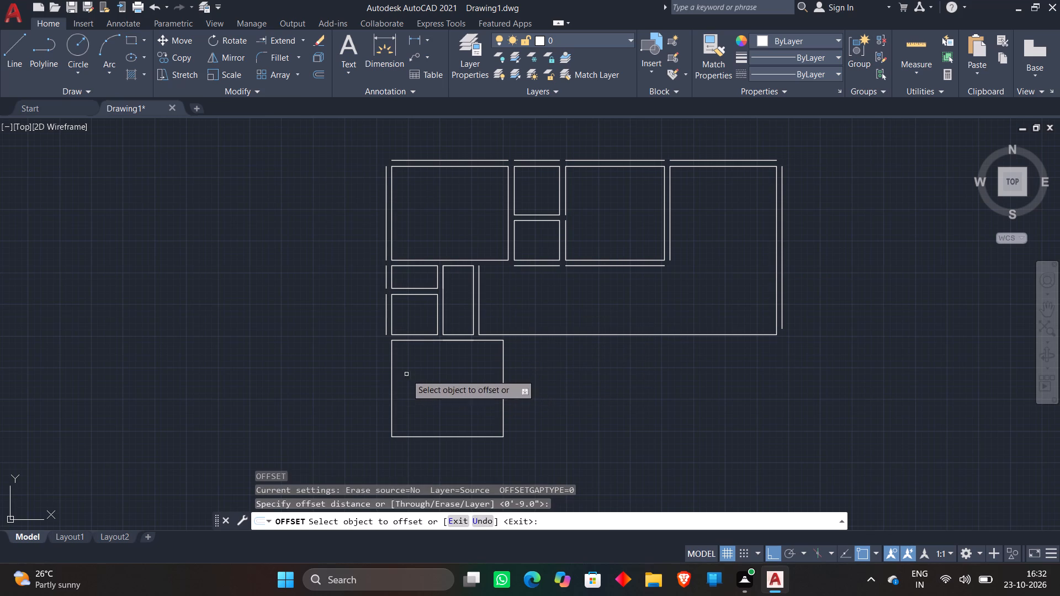
click(390, 368)
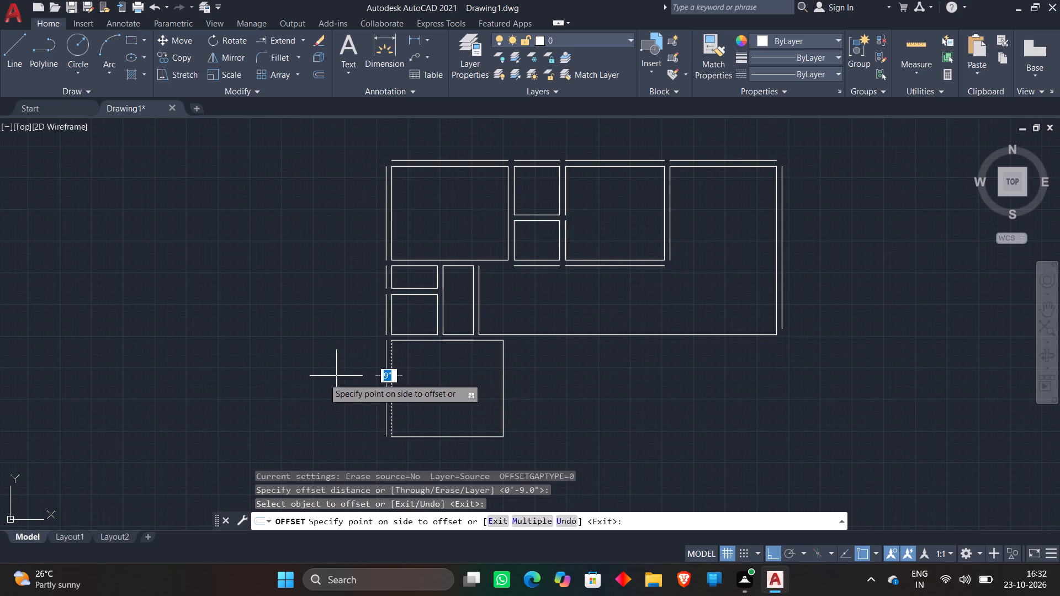
click(321, 378)
scroll(473, 360, down, 1)
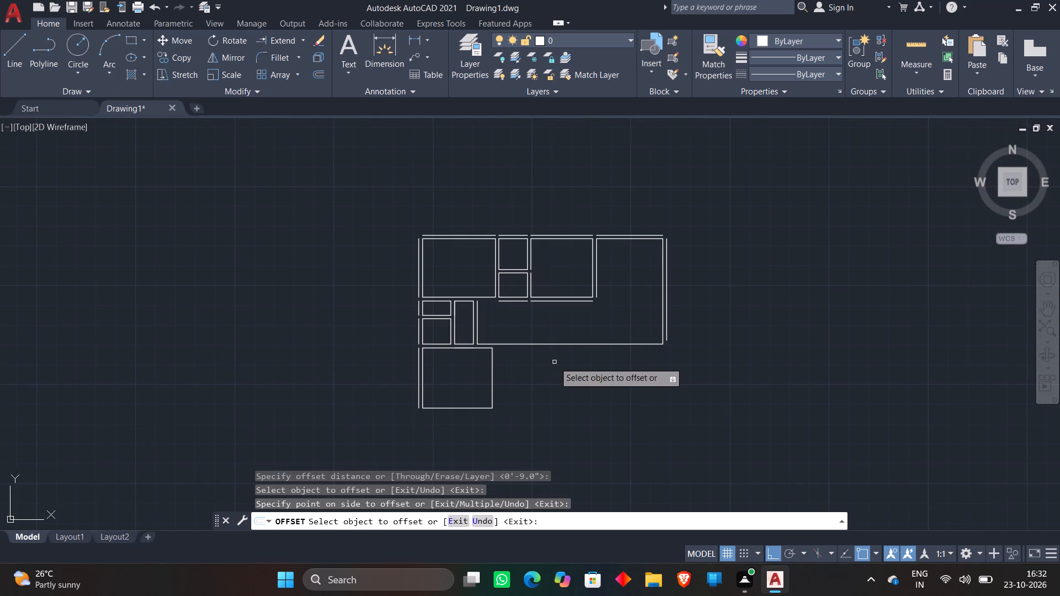
middle_drag(574, 370, 584, 265)
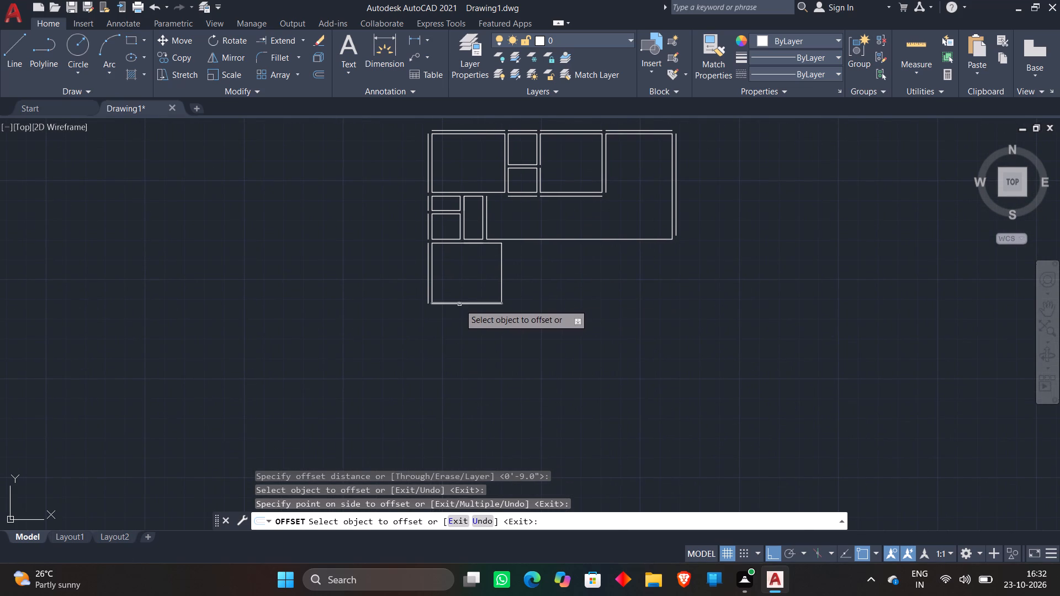
click(460, 304)
click(462, 338)
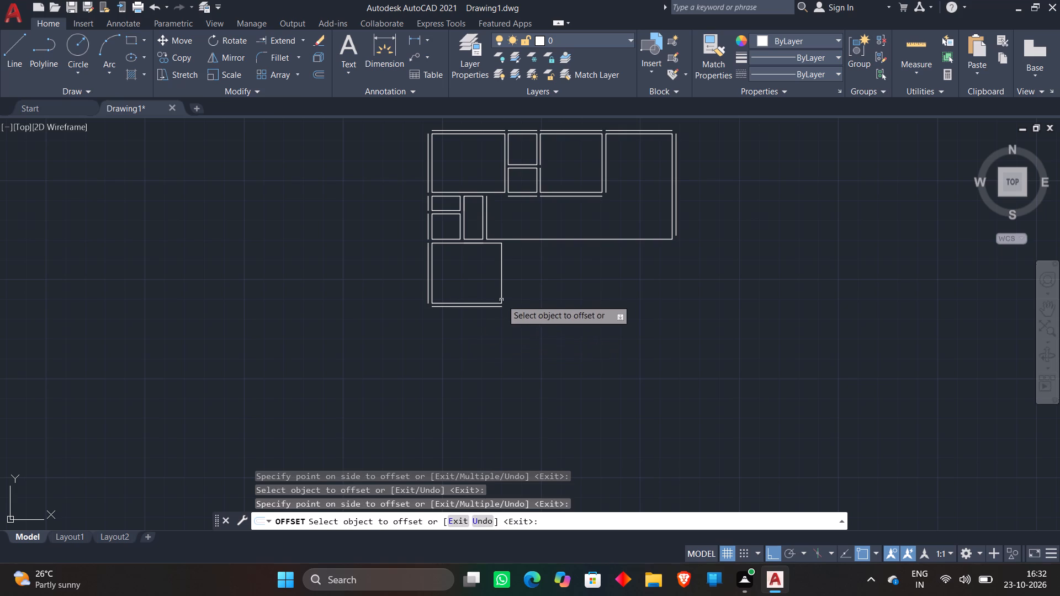
click(501, 286)
click(598, 288)
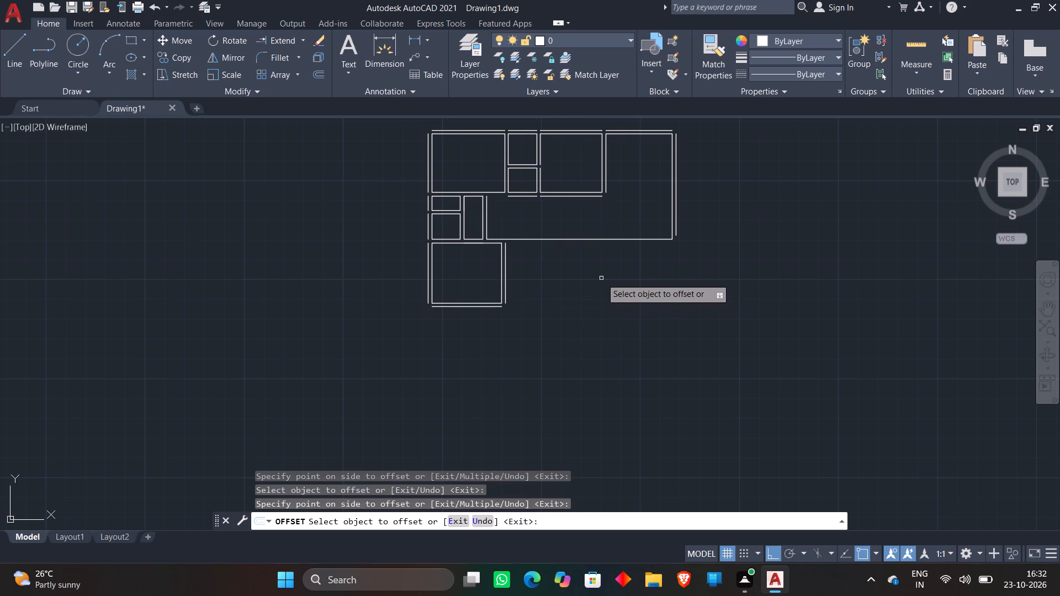
key(Escape)
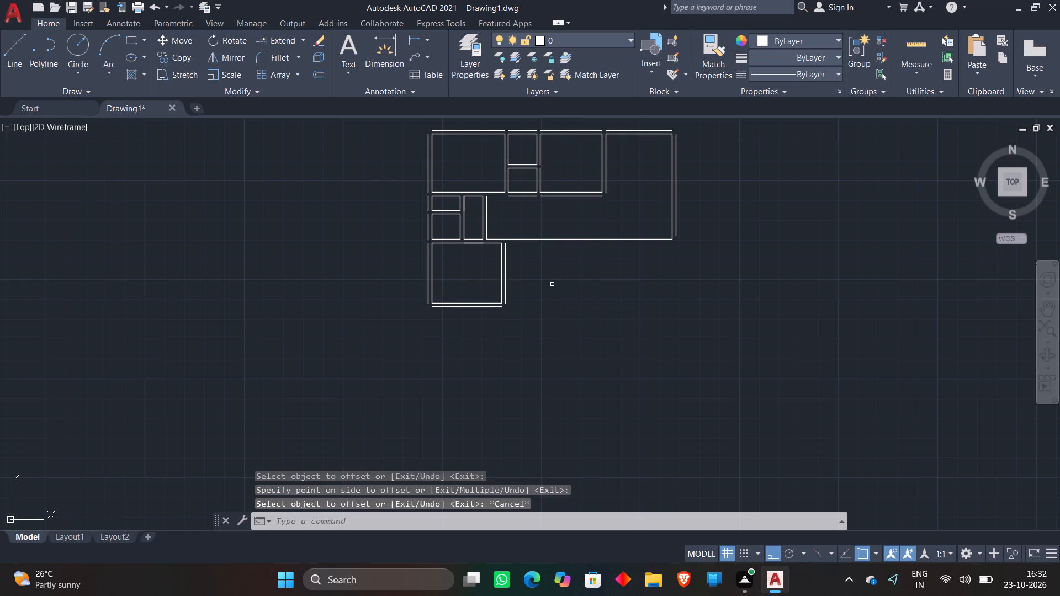
From the left end of the 14'8" by 12'8" room's outer bottom line, draw connected lines 12'8" down, 12'4" right and 12'8" up.
scroll(552, 284, down, 1)
middle_drag(553, 285, 612, 216)
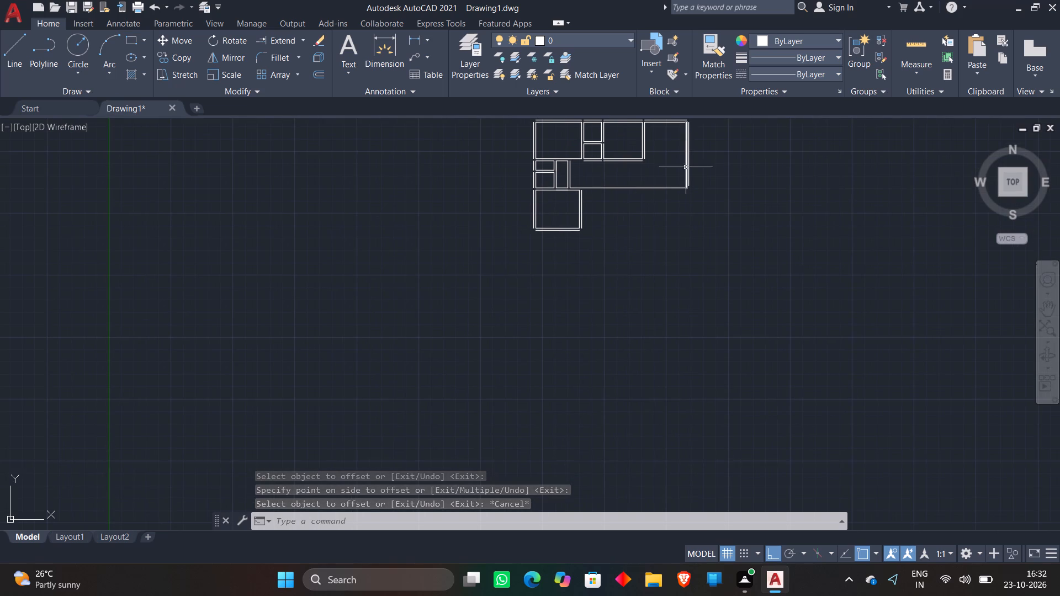
click(22, 57)
scroll(500, 222, up, 3)
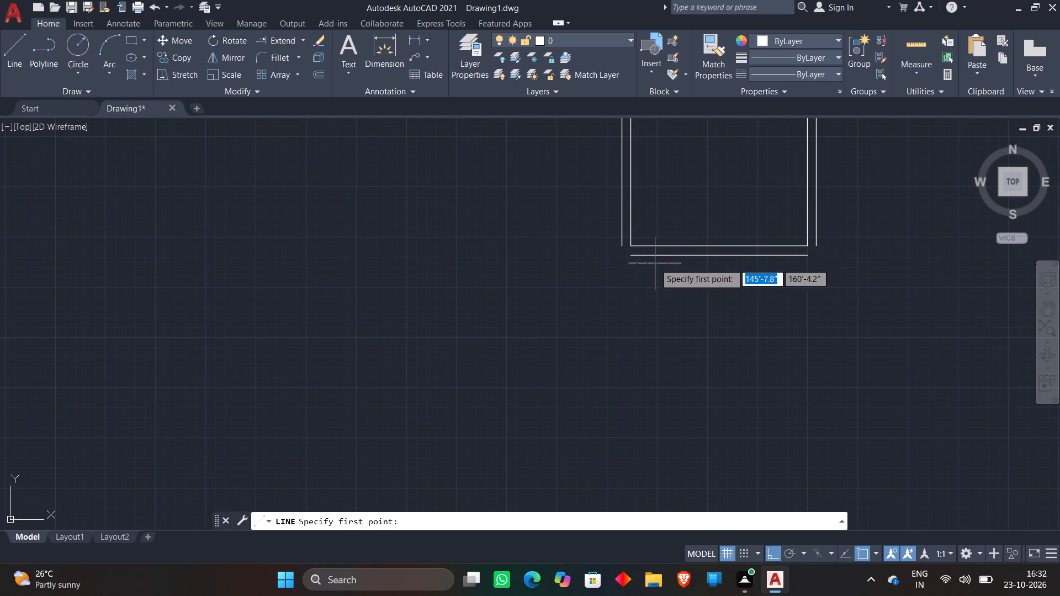
click(630, 258)
scroll(630, 286, down, 1)
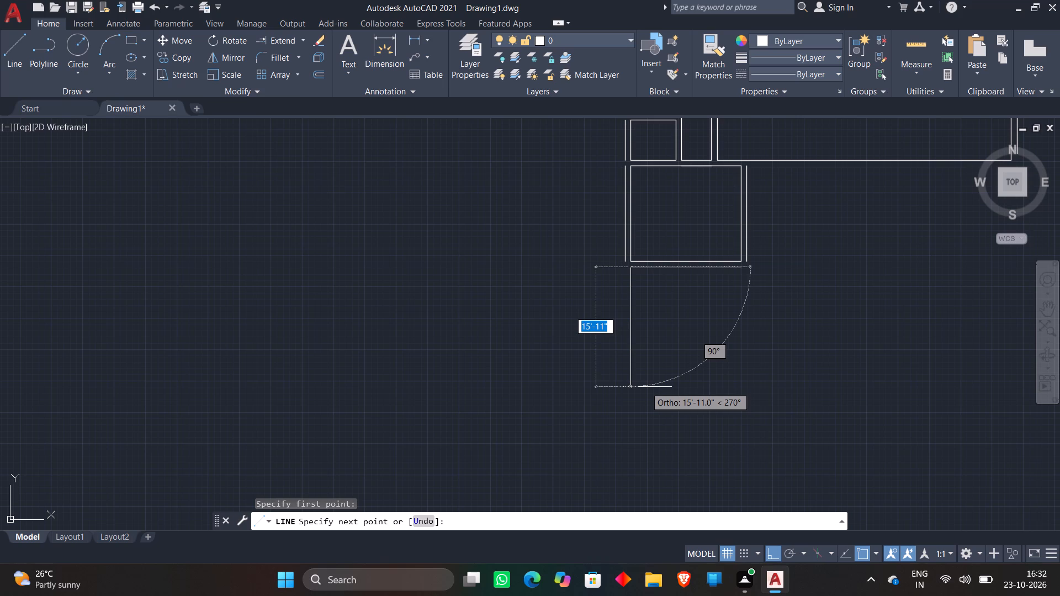
text(12')
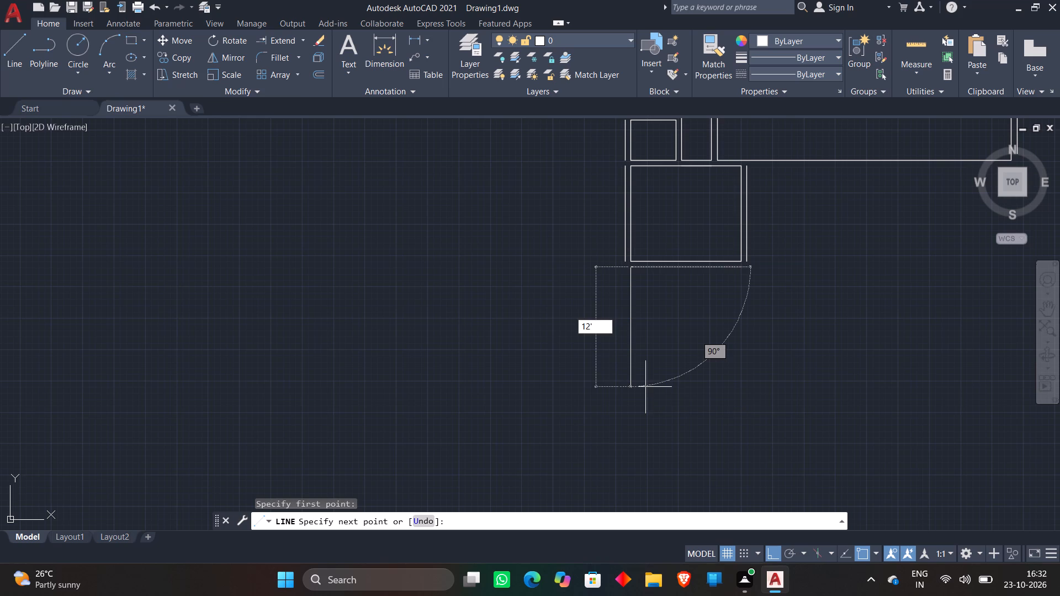
key(8)
key(shift+quotedbl)
key(Return)
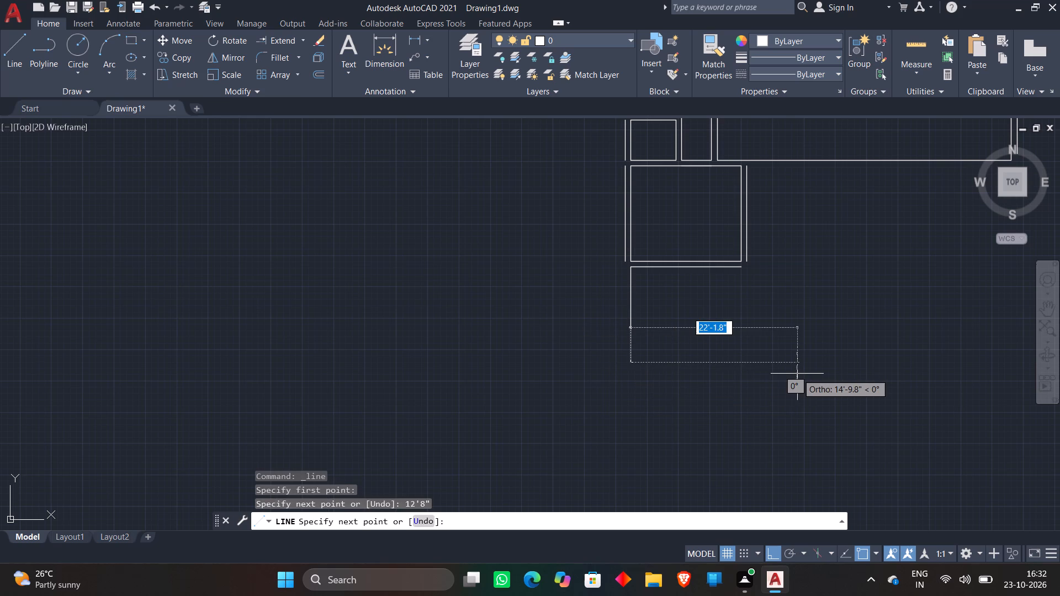
text(12'4")
key(Return)
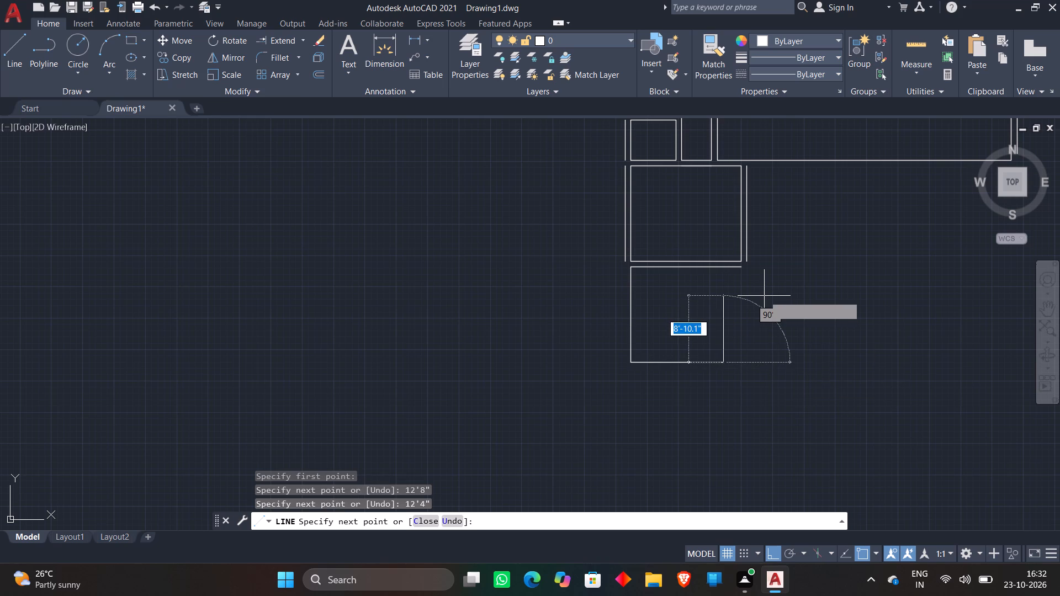
text(12'8)
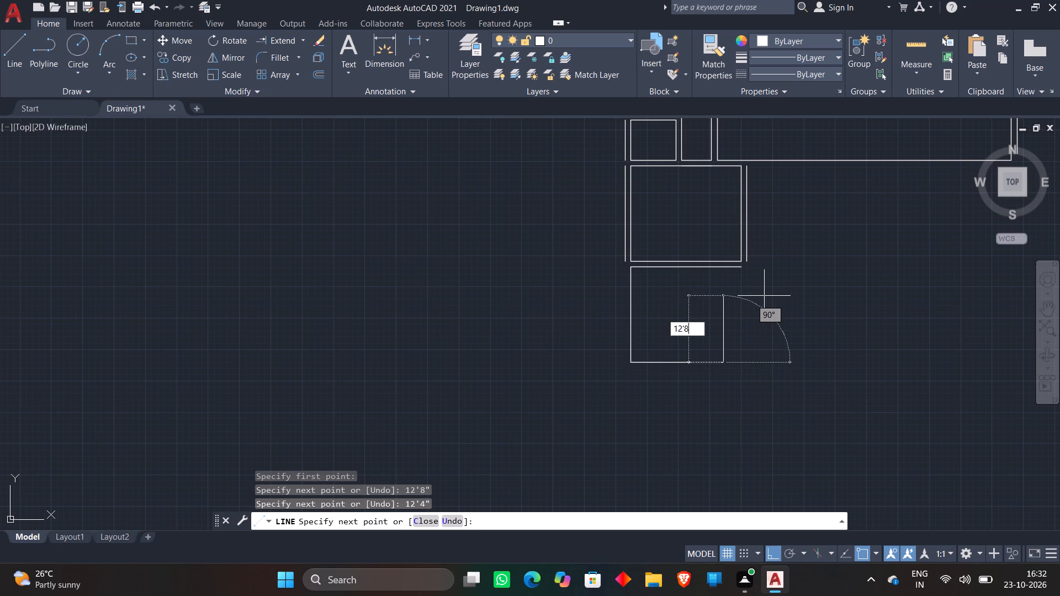
key(shift+quotedbl)
key(Return)
key(Escape)
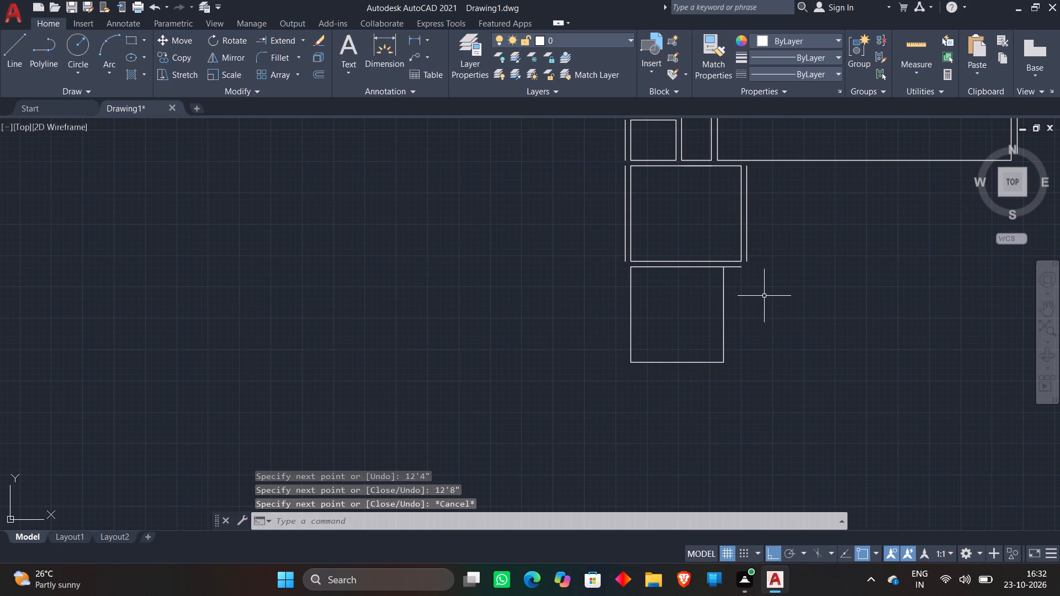
Offset the left, bottom and right sides of the 12'4" by 12'8" room 9" outward.
key(o)
key(Return)
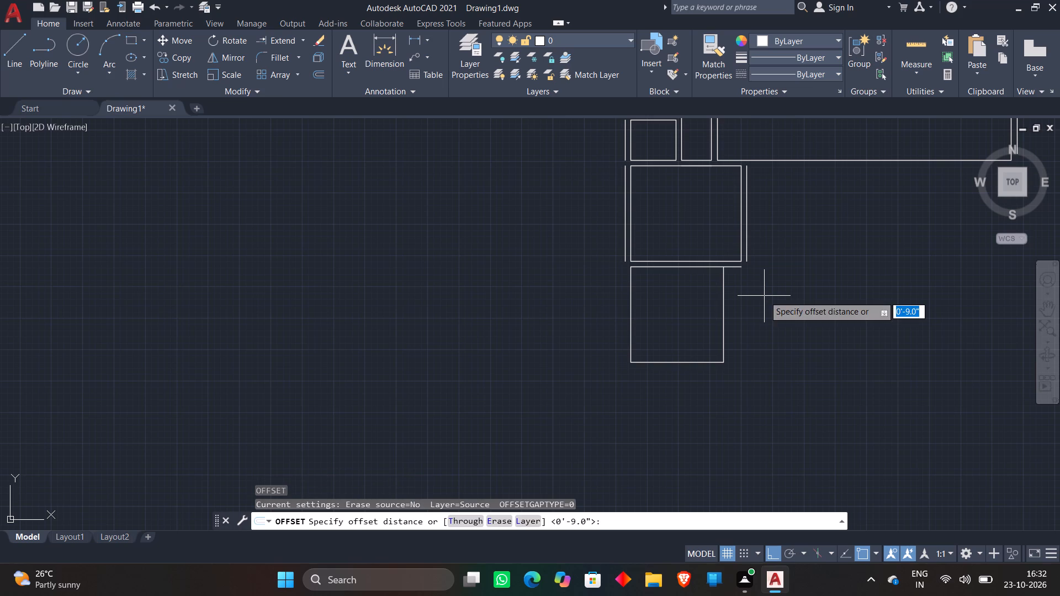
key(Return)
click(632, 334)
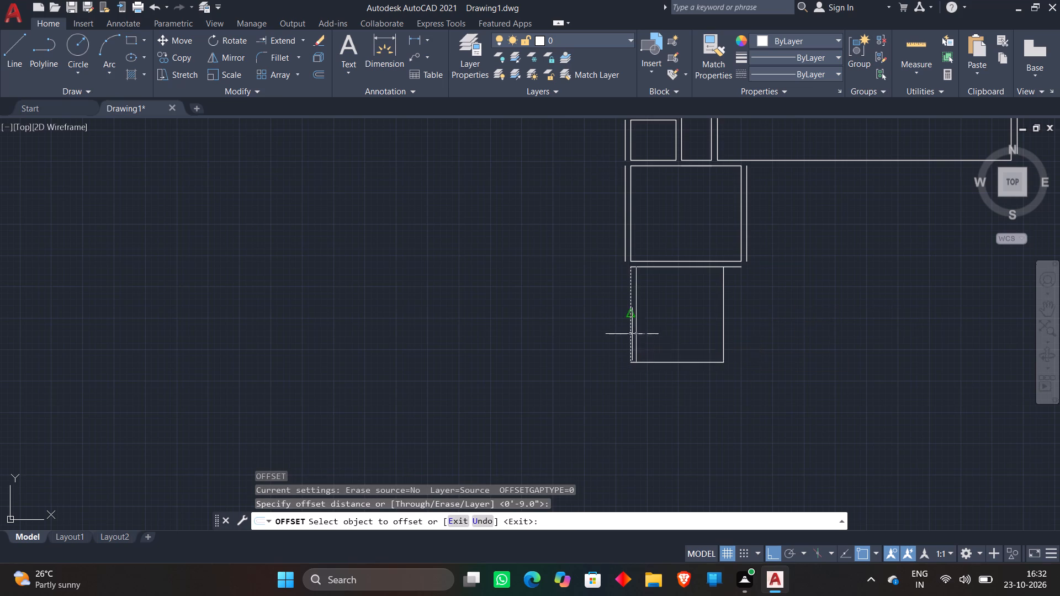
click(532, 347)
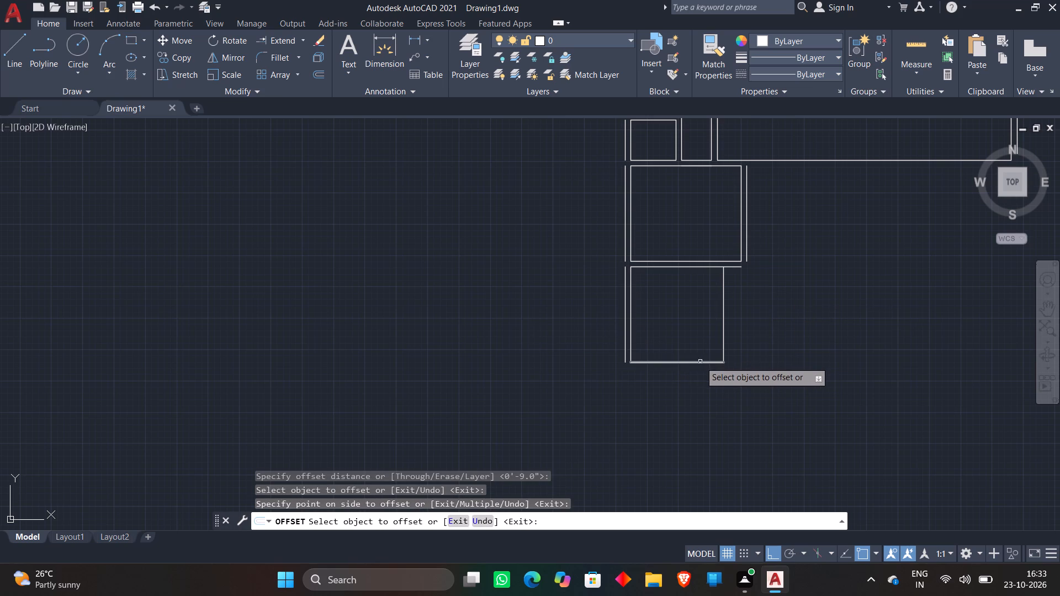
click(700, 361)
click(638, 455)
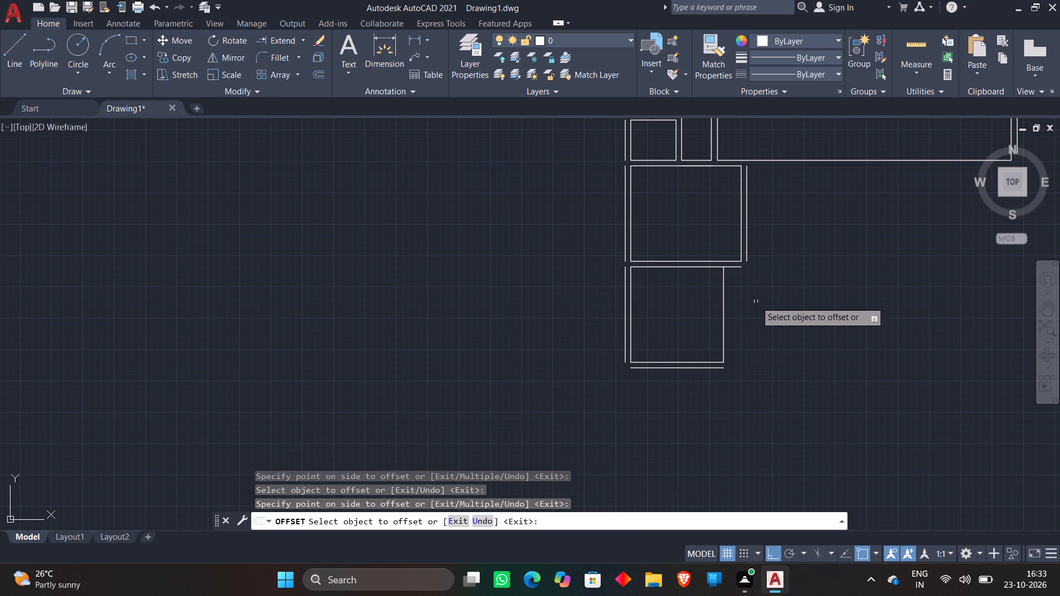
click(723, 281)
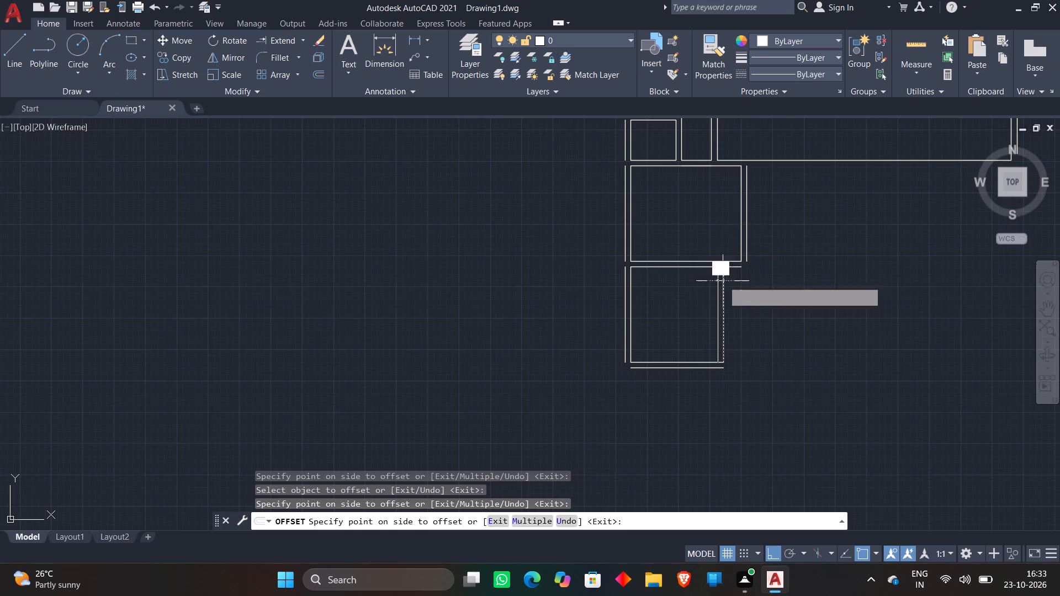
click(831, 287)
key(Escape)
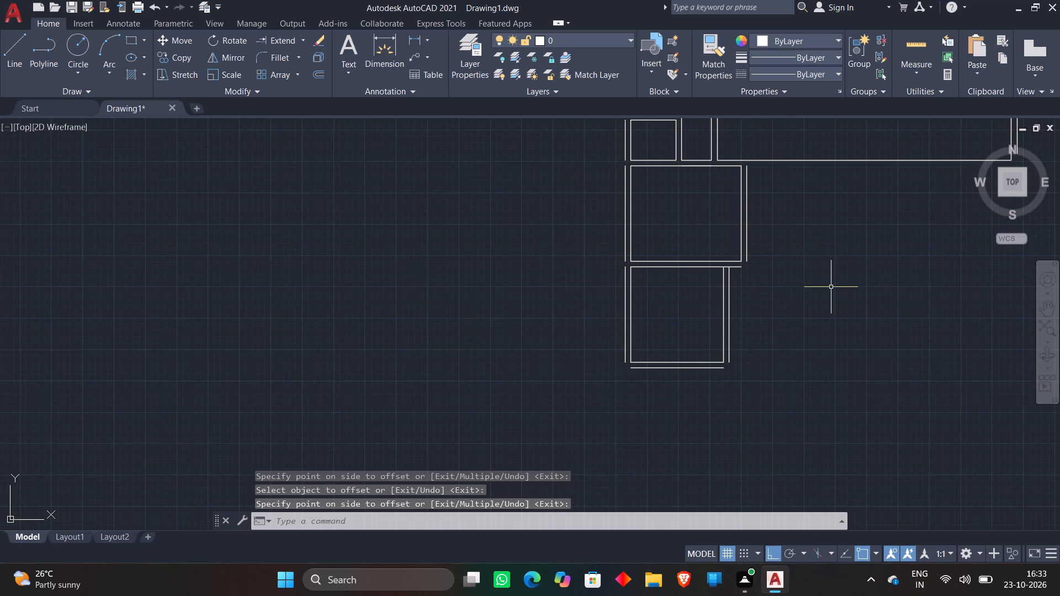
Trim the part of the 12'4" by 12'8" room's top line that overshoots its right wall.
key(t)
key(r)
key(space)
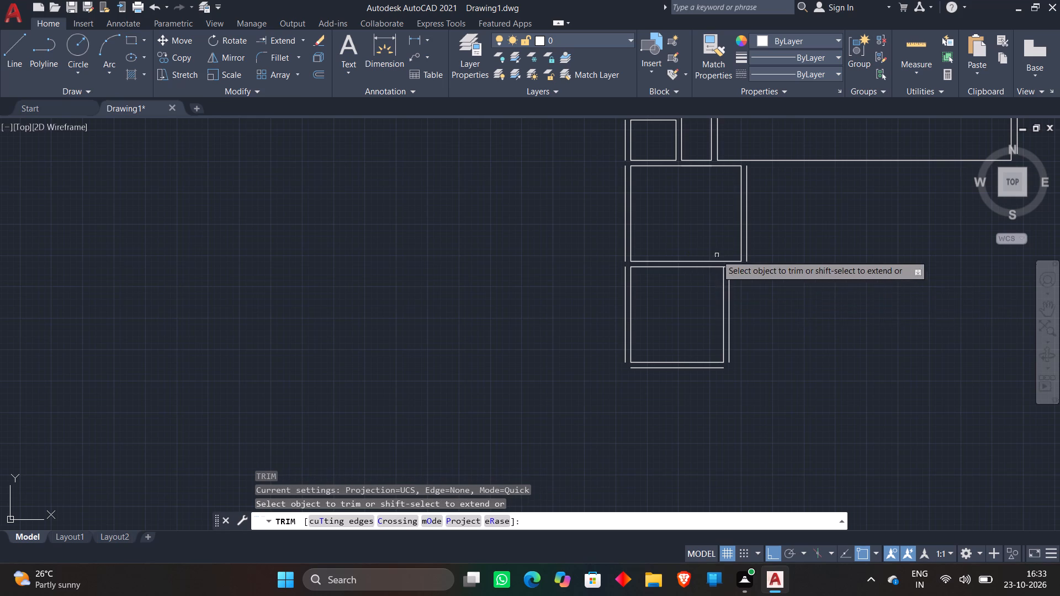
scroll(718, 255, up, 2)
click(735, 285)
click(746, 281)
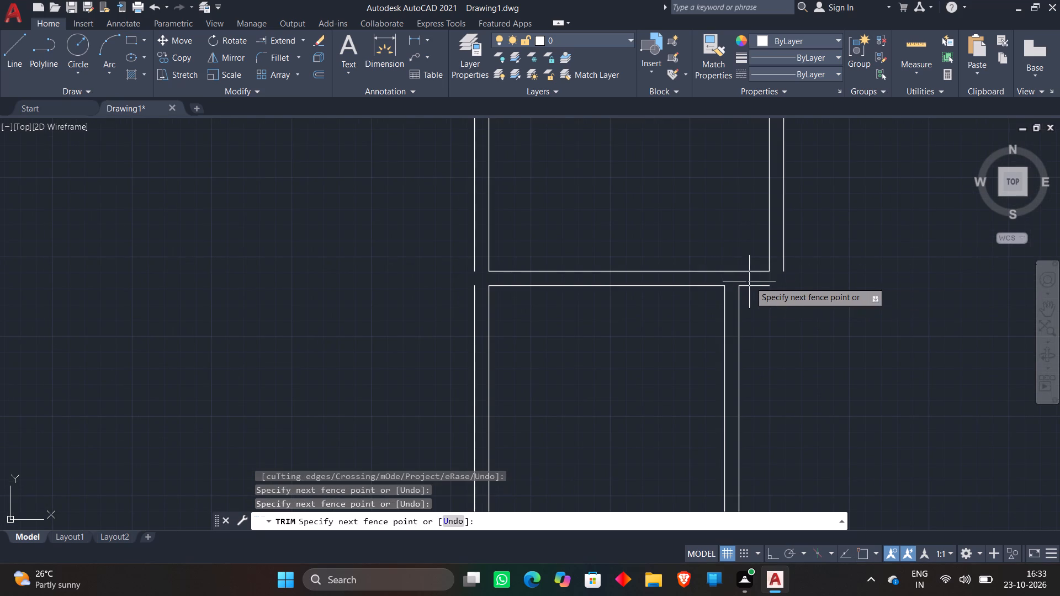
click(768, 295)
key(Escape)
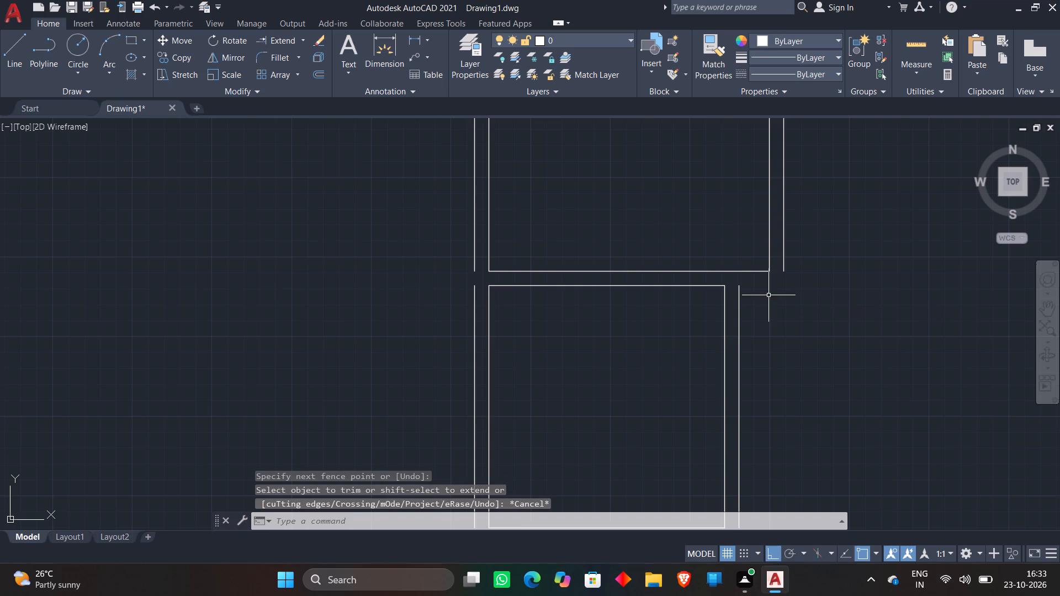
From the bottom end of the 12'4" by 12'8" room's outer right line, draw connected lines 6'4" right, 8'4" up and 6'4" left.
scroll(768, 295, down, 3)
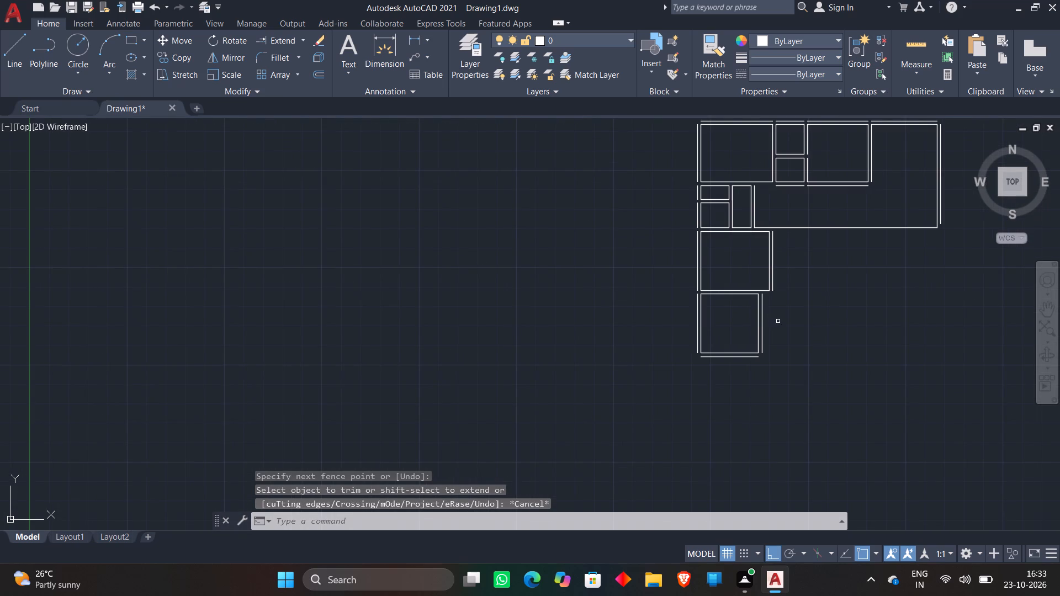
middle_drag(779, 327, 659, 284)
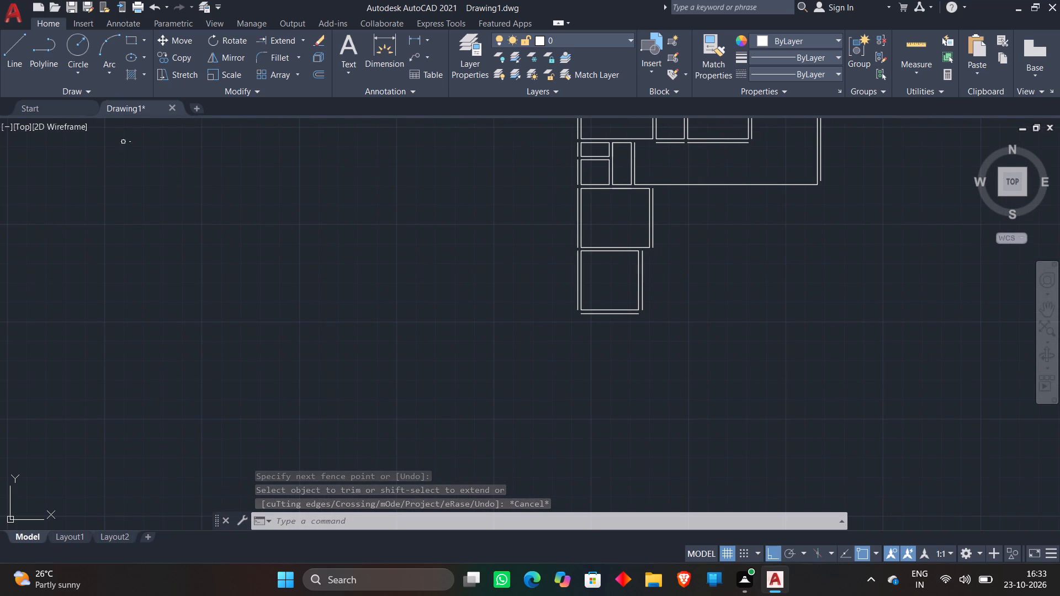
click(8, 55)
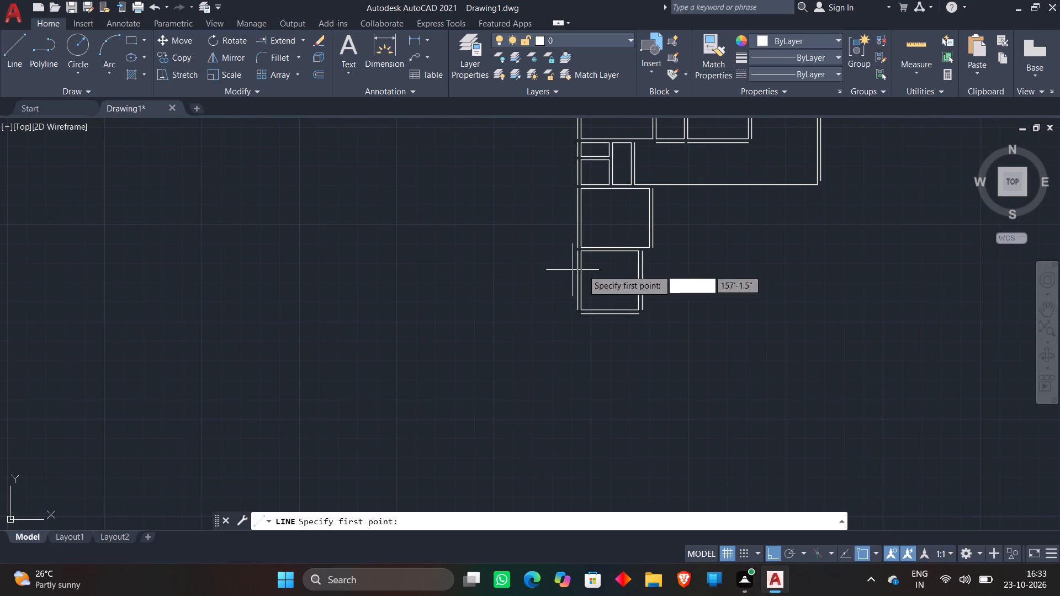
scroll(679, 288, up, 3)
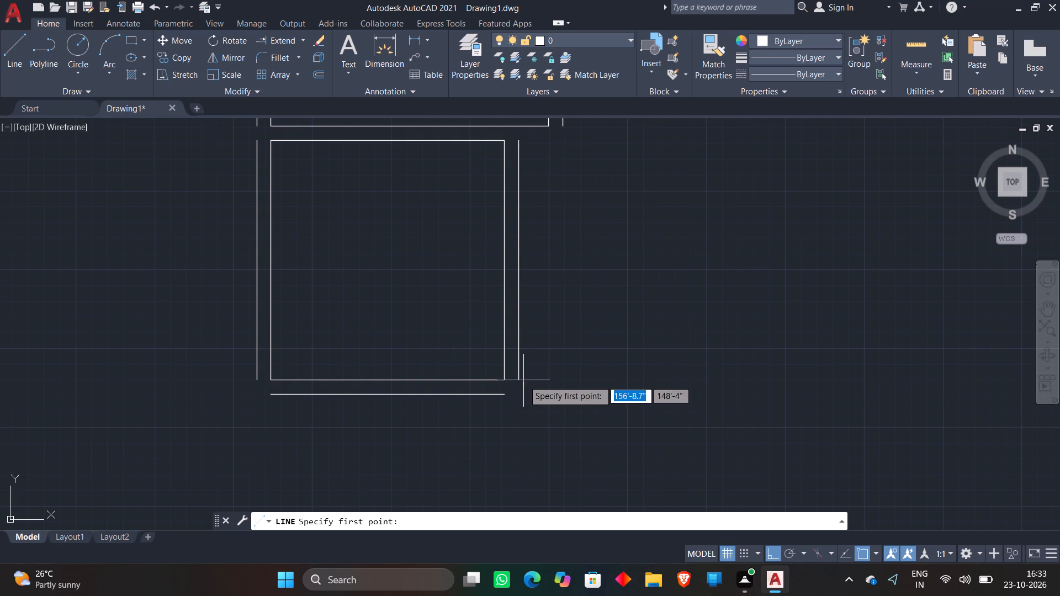
click(520, 382)
scroll(641, 367, down, 2)
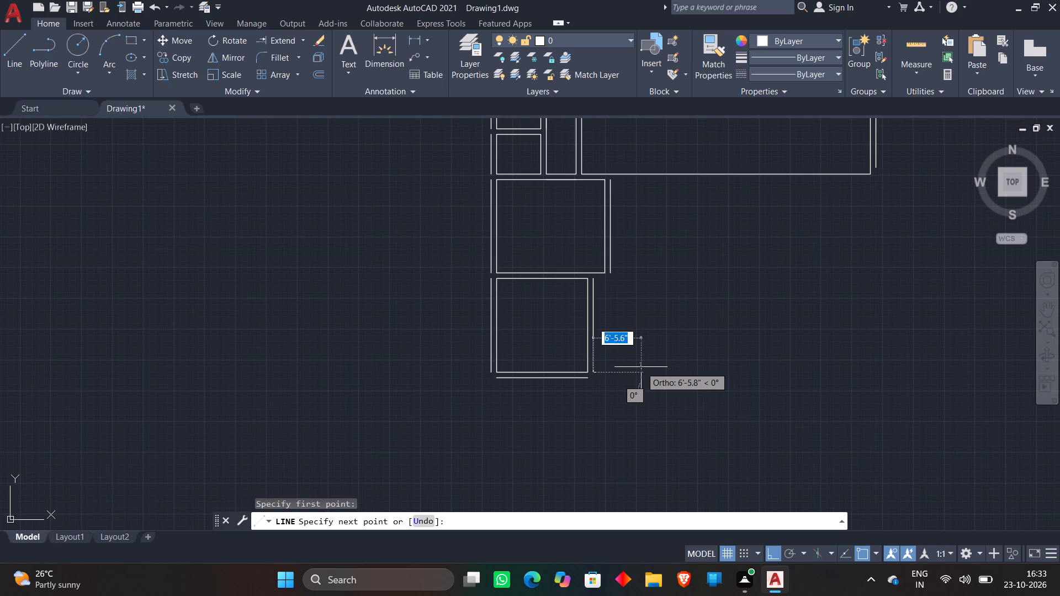
text(6'4)
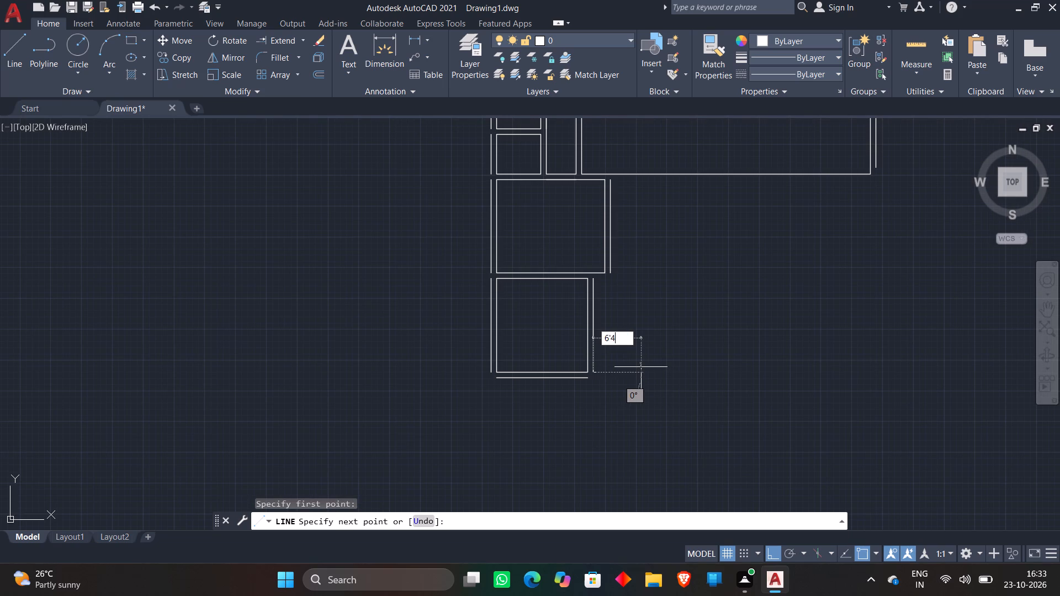
key(shift+quotedbl)
key(Return)
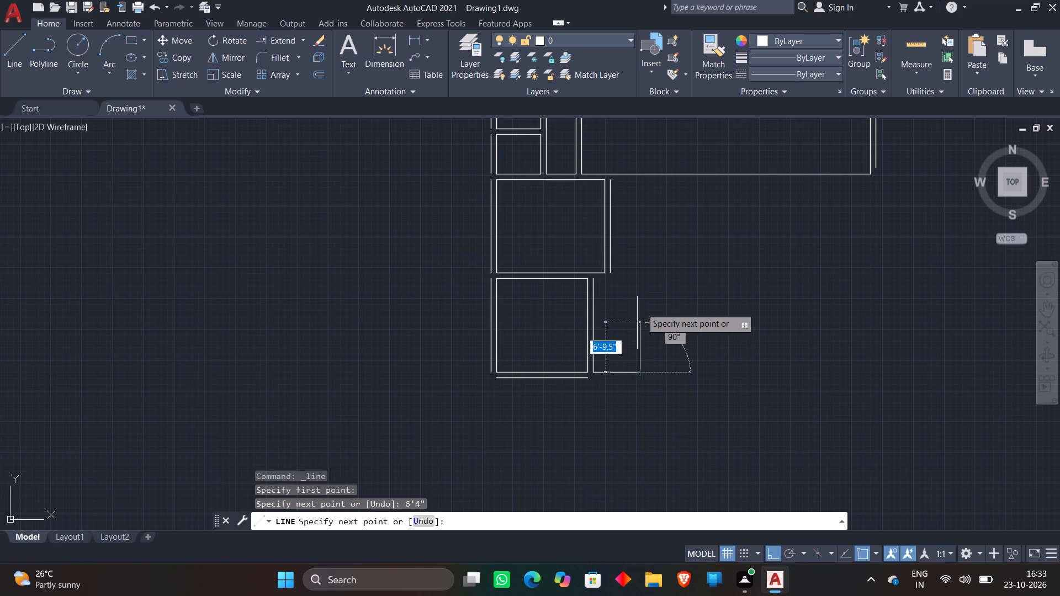
text(8'4")
key(Return)
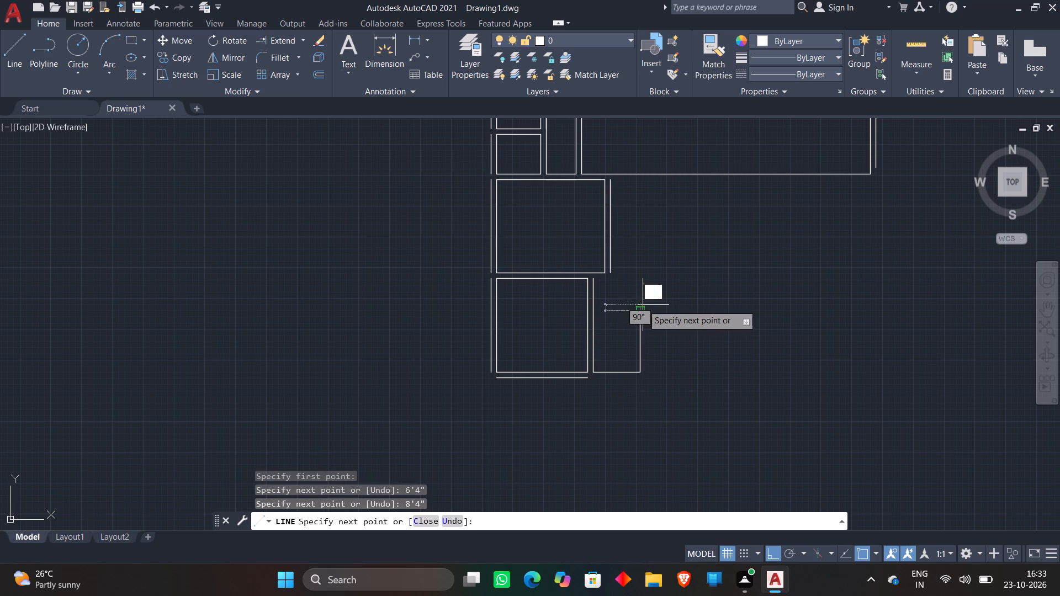
text(6'4")
key(Return)
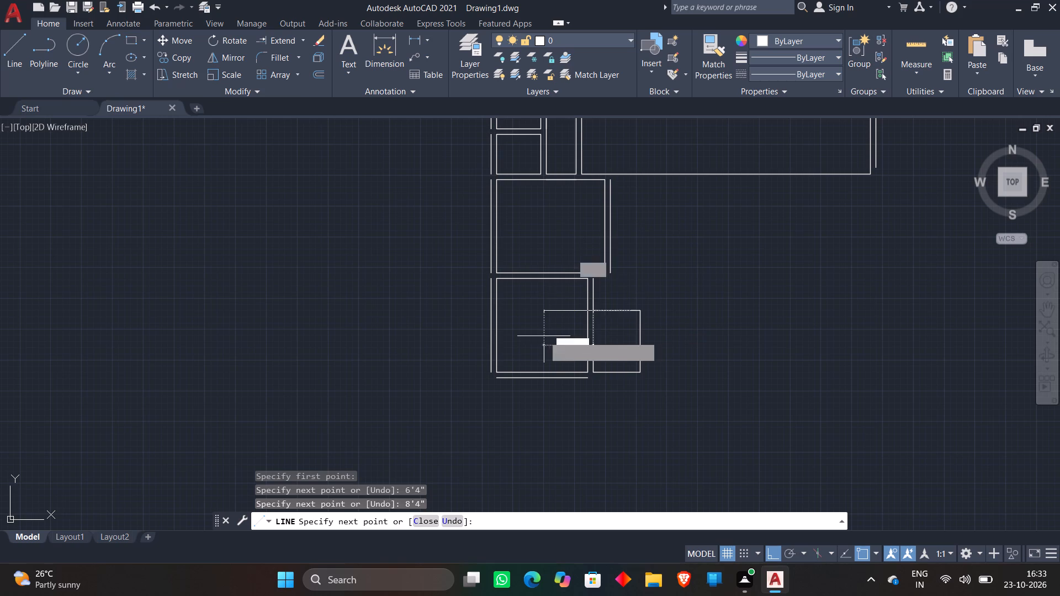
key(Escape)
click(544, 336)
Offset the top, right and bottom sides of the 6'4" by 8'4" compartment 9" outward.
key(o)
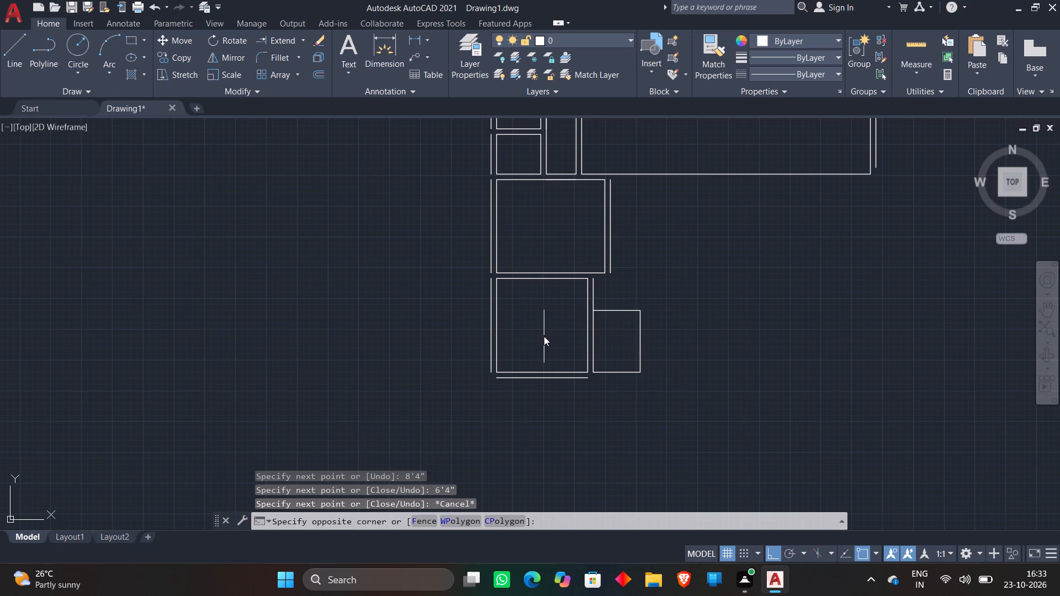
key(Return)
key(Return)
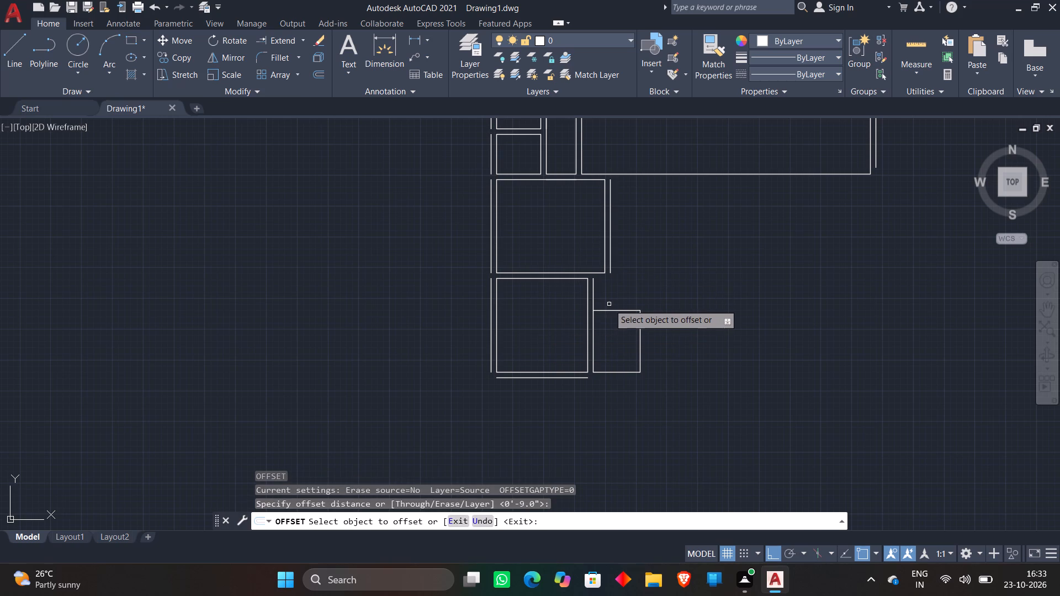
click(612, 311)
click(644, 286)
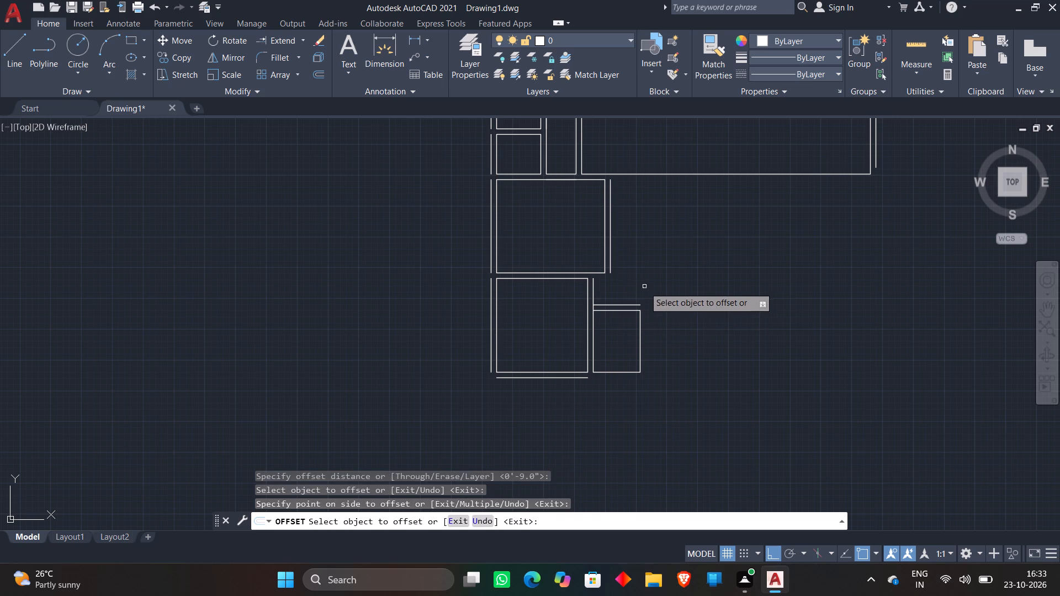
click(642, 328)
click(736, 328)
click(626, 374)
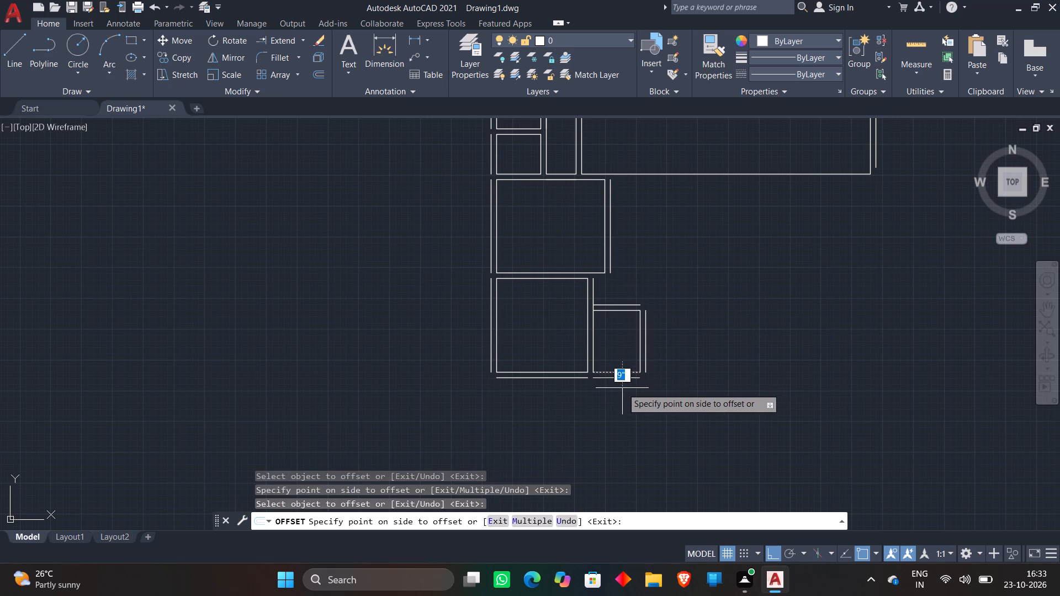
click(622, 388)
key(Escape)
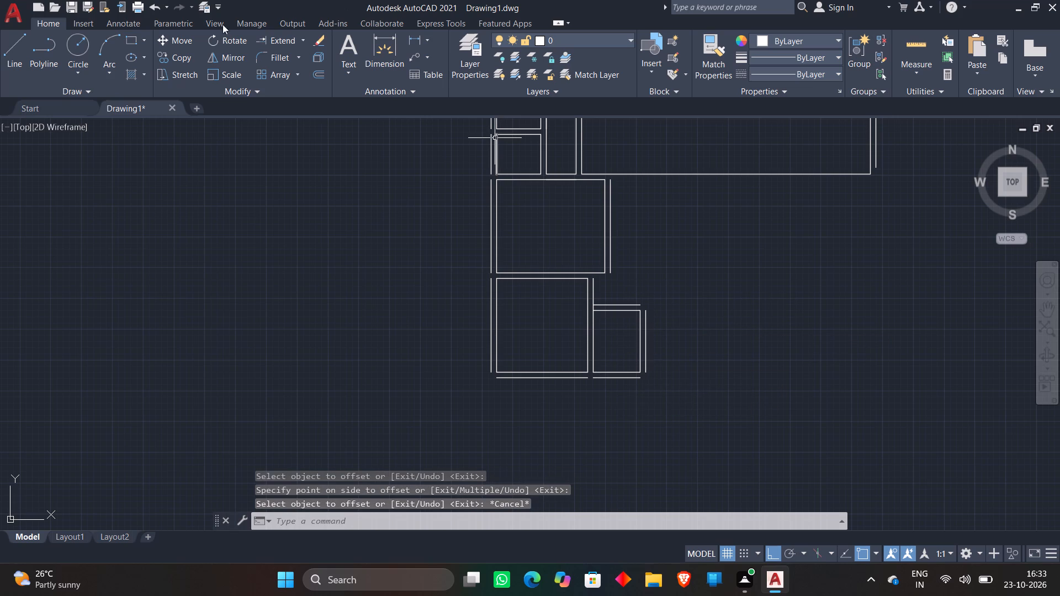
Trim the piece of the 12'4" by 12'8" room's outer right line between the 6'4" by 8'4" compartment's two top wall lines.
click(301, 36)
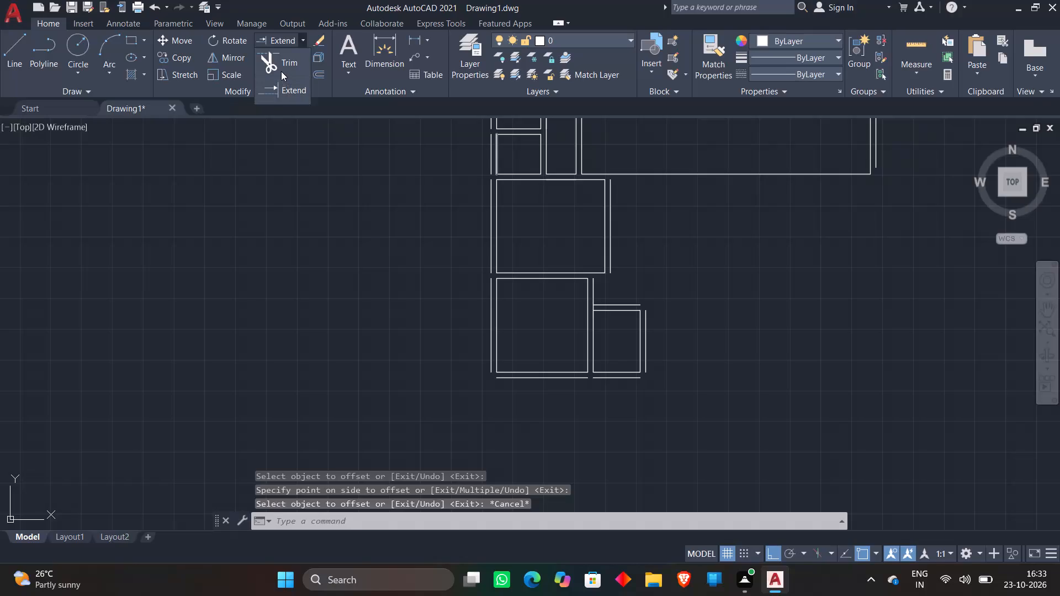
click(282, 71)
click(279, 38)
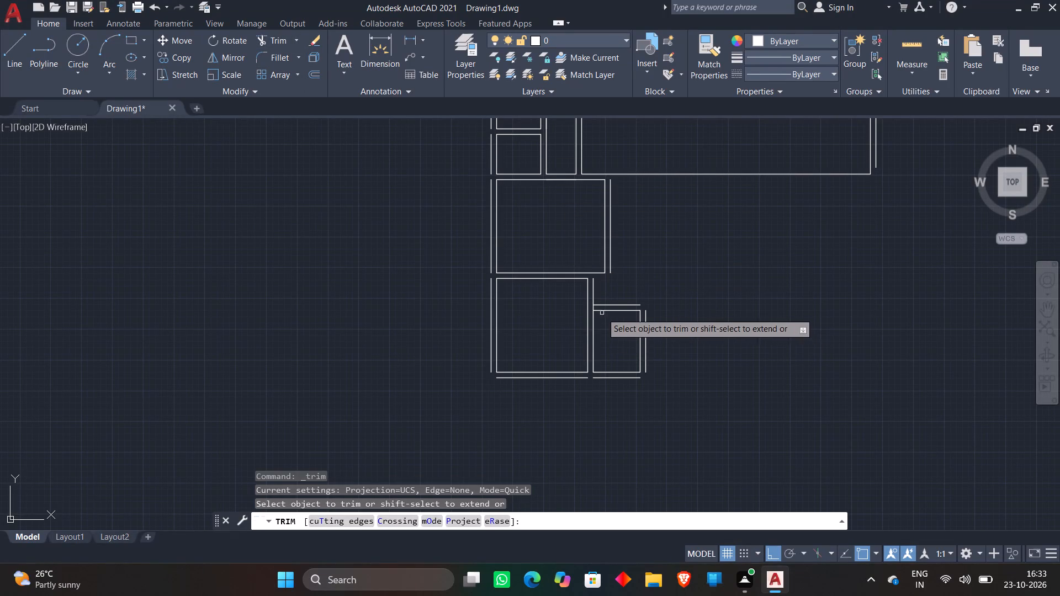
scroll(601, 313, up, 5)
click(501, 266)
click(487, 266)
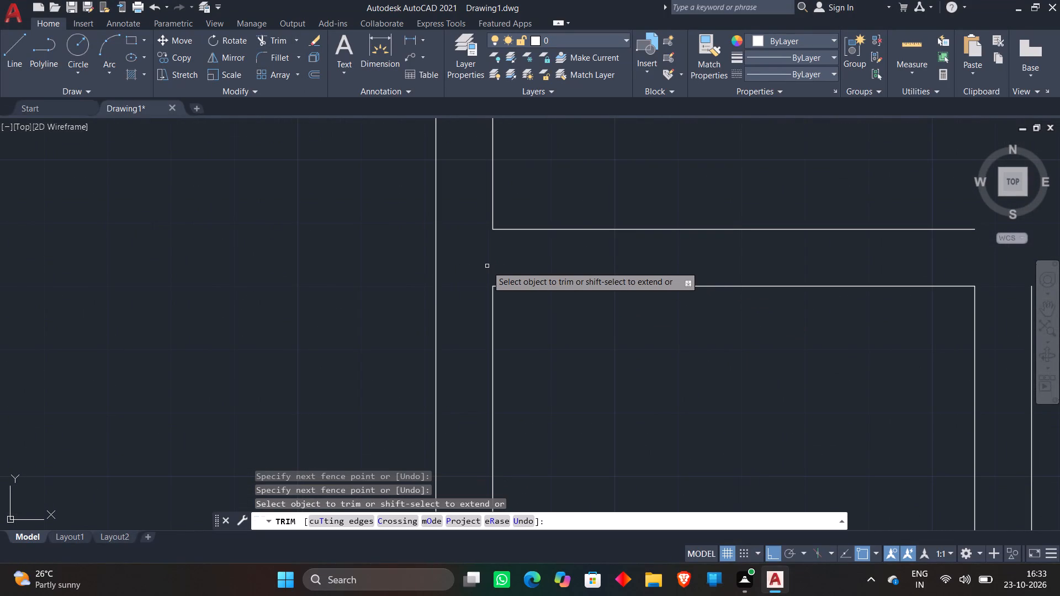
key(Escape)
scroll(491, 267, down, 4)
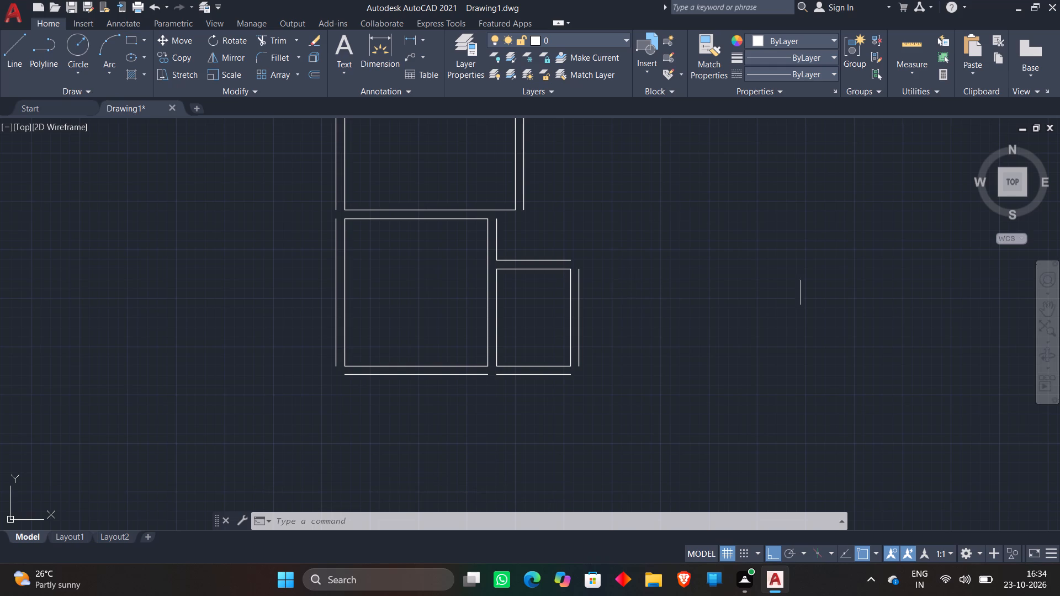
From the bottom end of the compartment's outer right line, draw connected lines 10'4" right, 12'8" up, 10'4" left, and down to that line's top end.
click(15, 53)
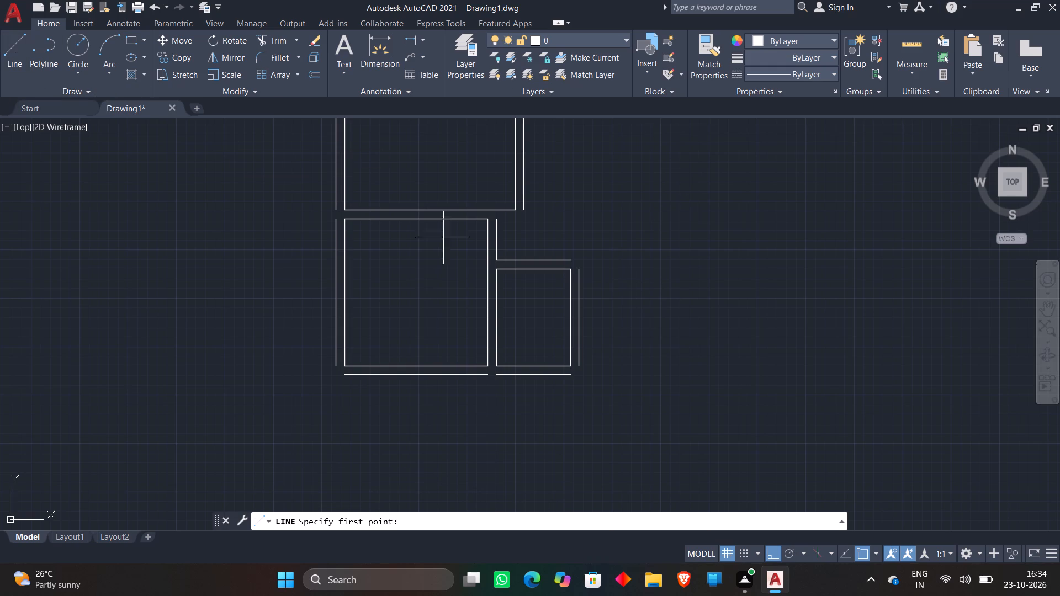
click(582, 366)
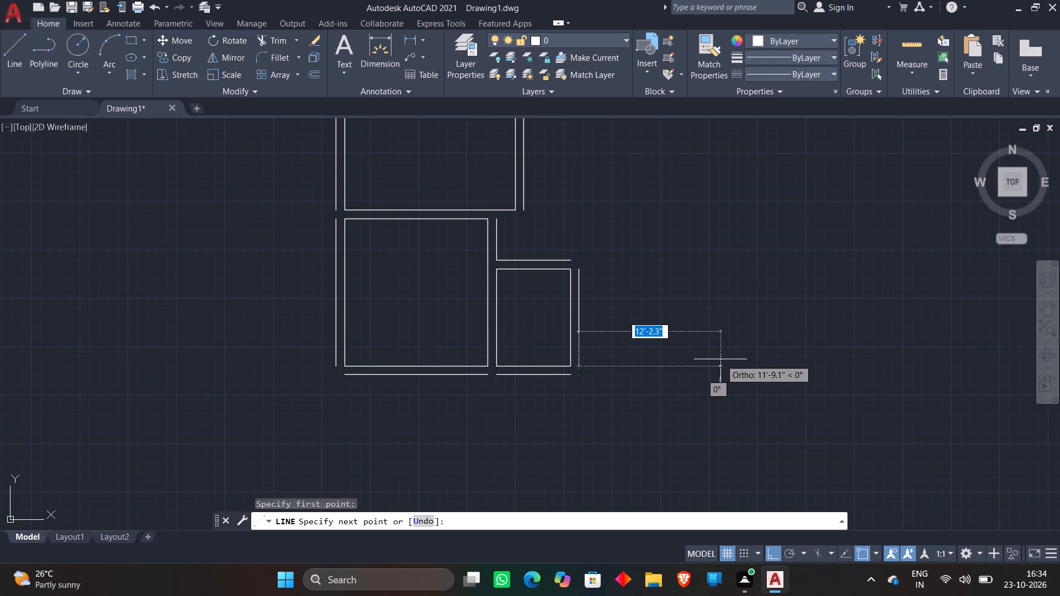
text(10'4")
key(Return)
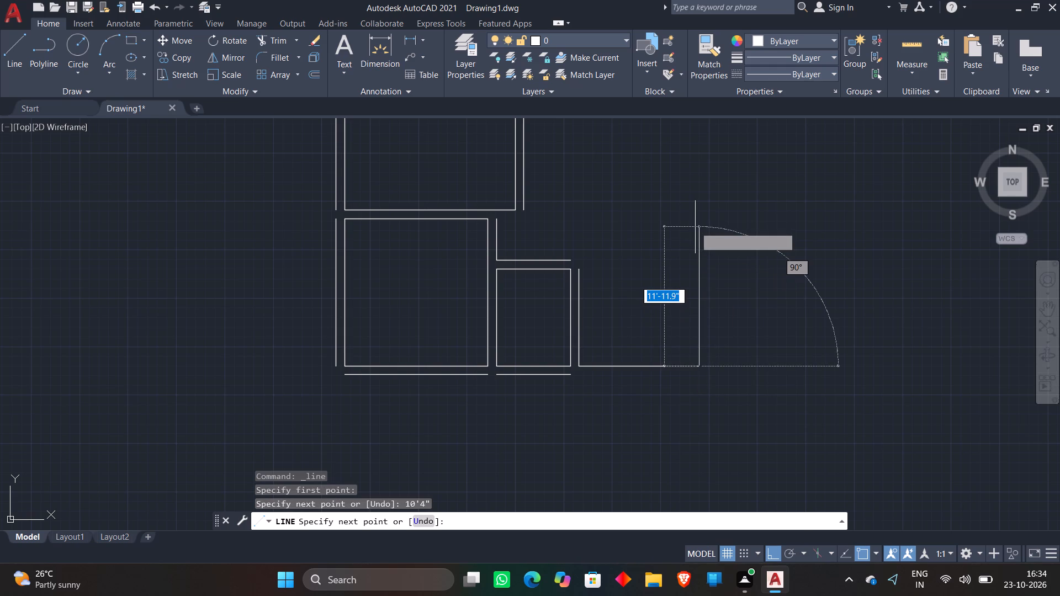
text(12'8)
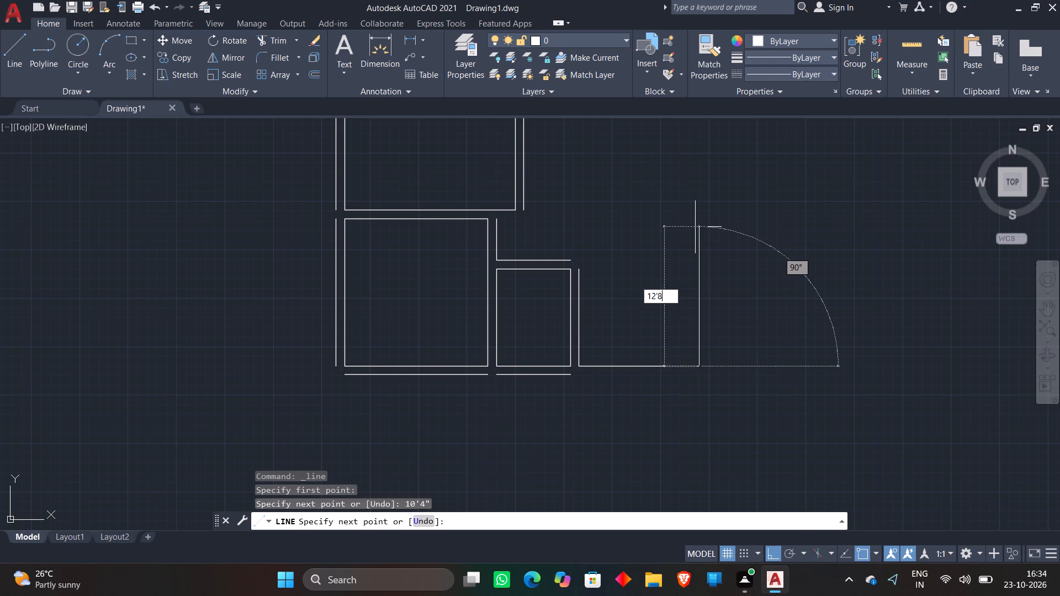
key(shift+quotedbl)
key(Return)
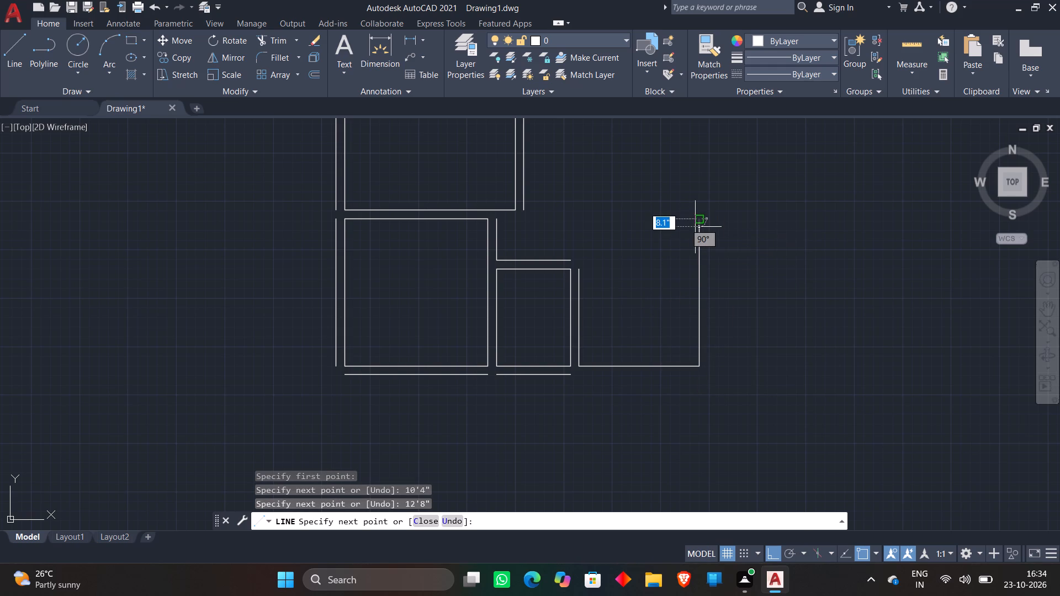
text(10'4)
key(shift+quotedbl)
key(Return)
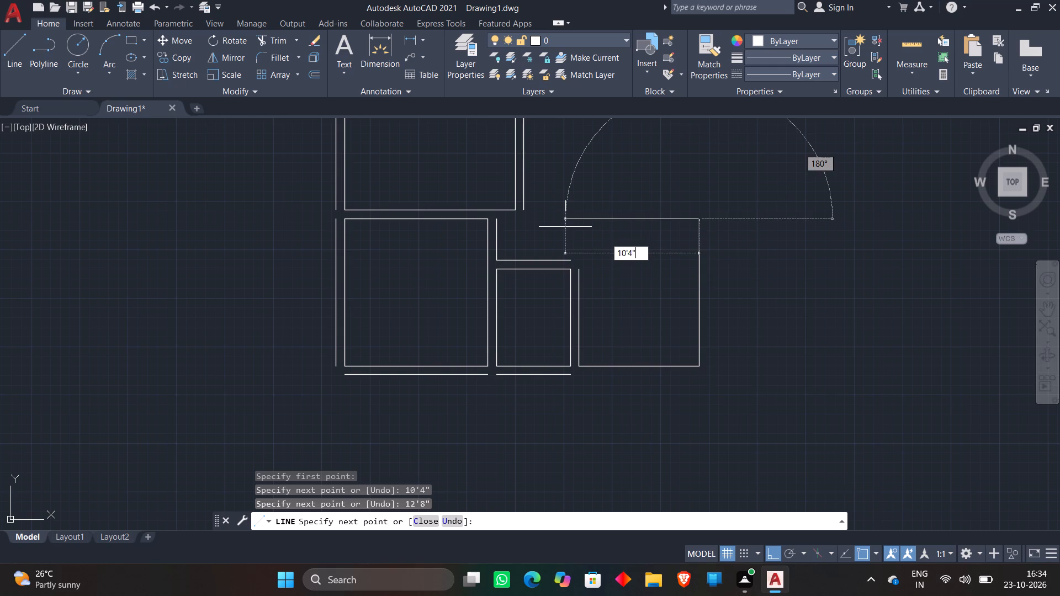
click(592, 272)
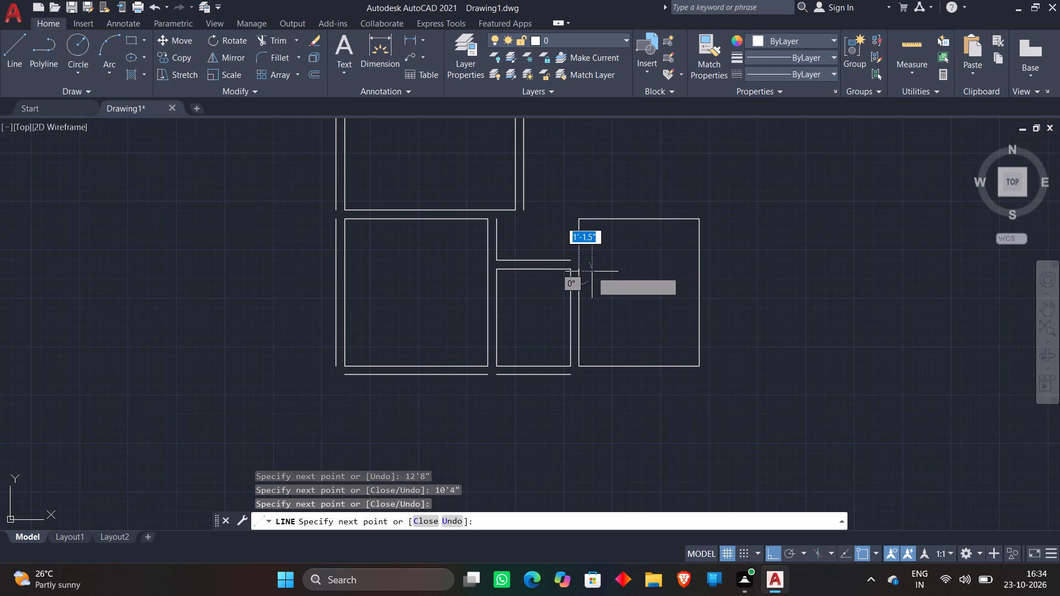
key(Escape)
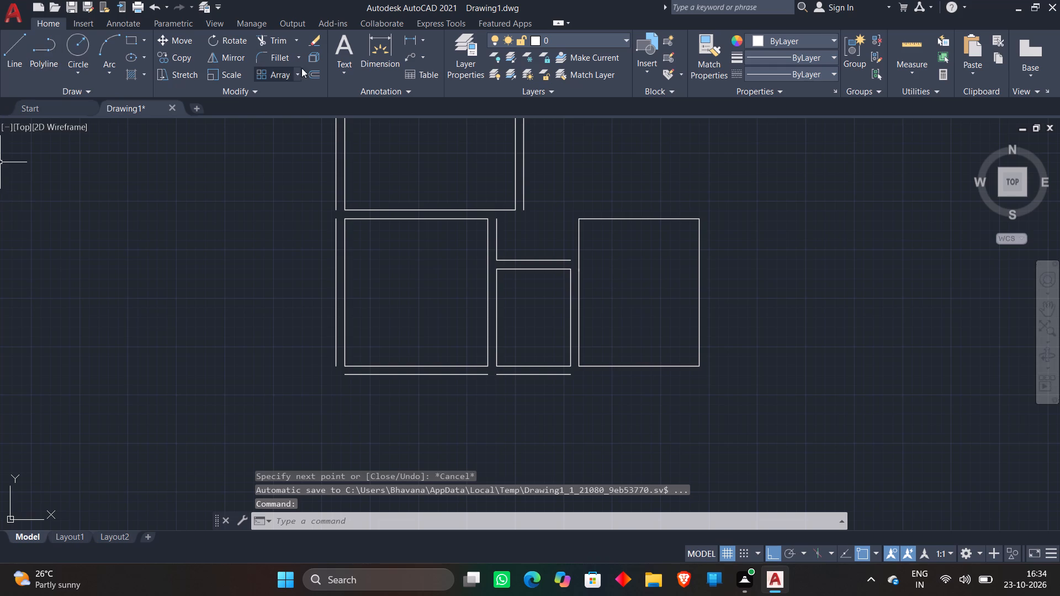
Offset the 10'4" by 12'8" room's upper left segment and its top, right and bottom sides 9" outward.
click(314, 73)
key(Return)
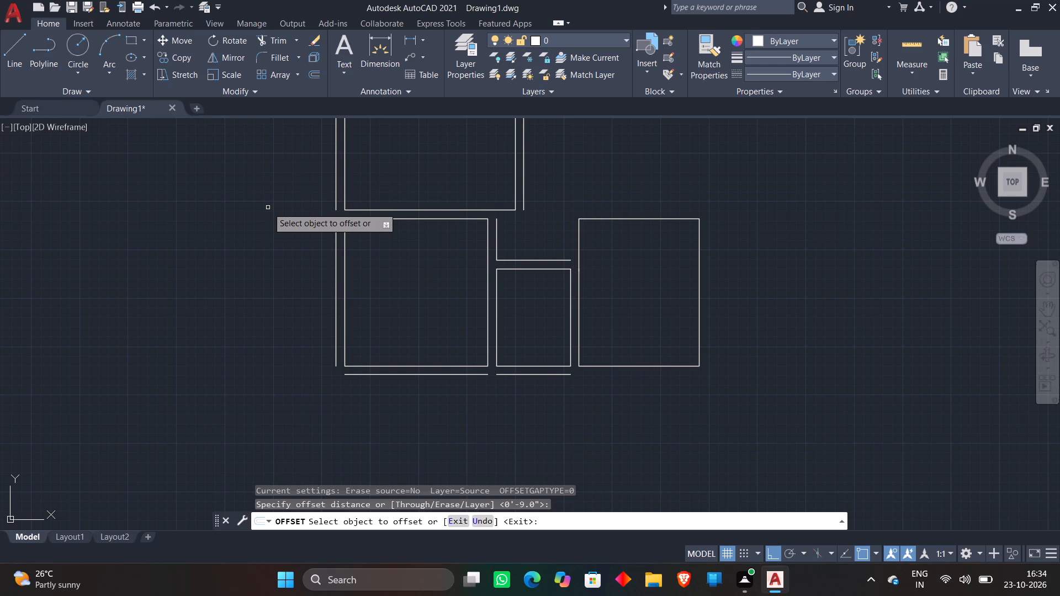
click(579, 233)
click(537, 234)
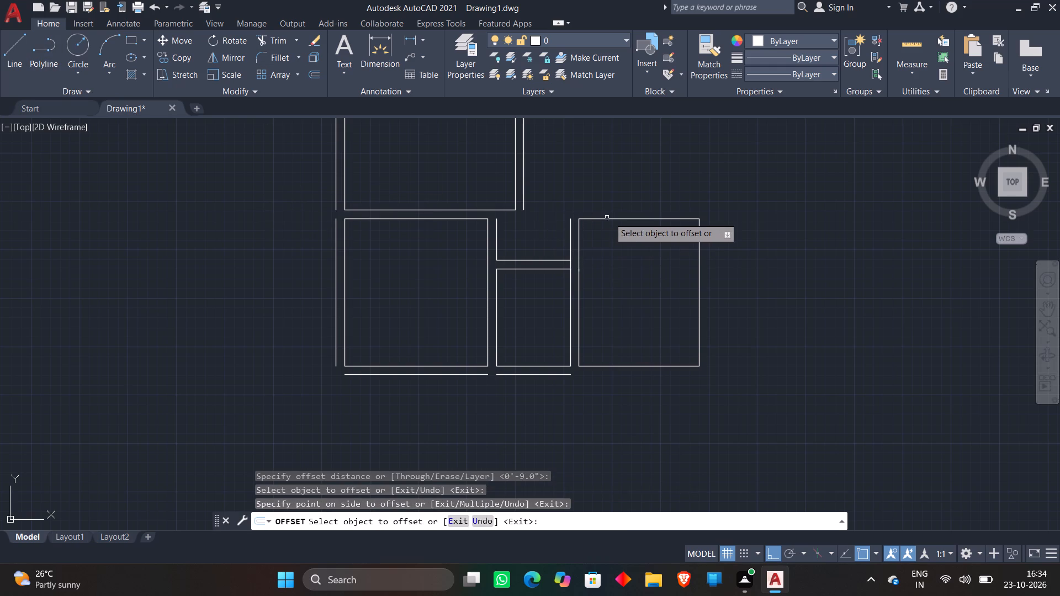
click(612, 219)
click(622, 178)
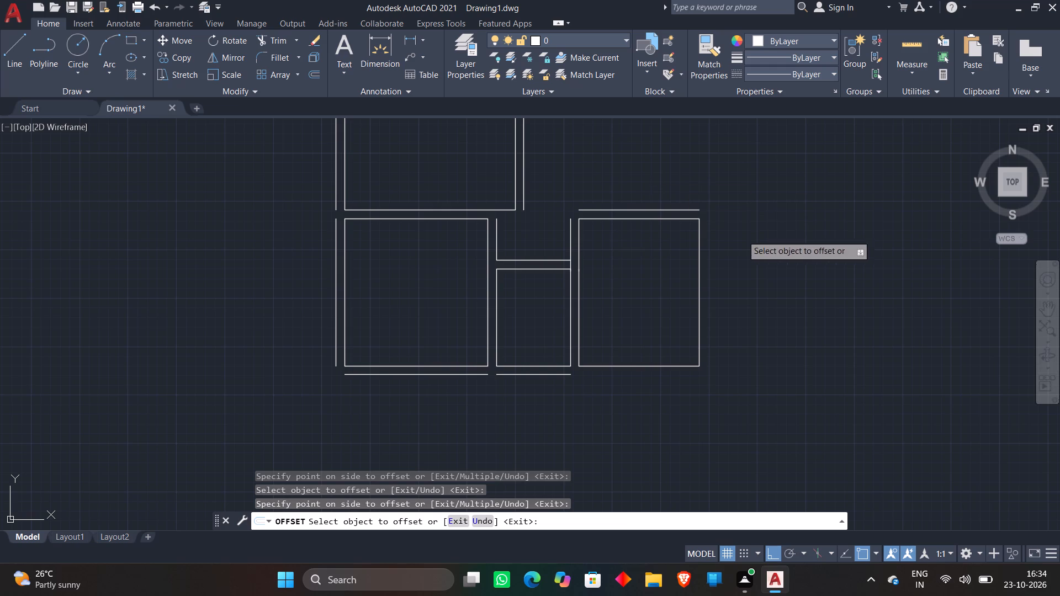
click(701, 280)
click(764, 266)
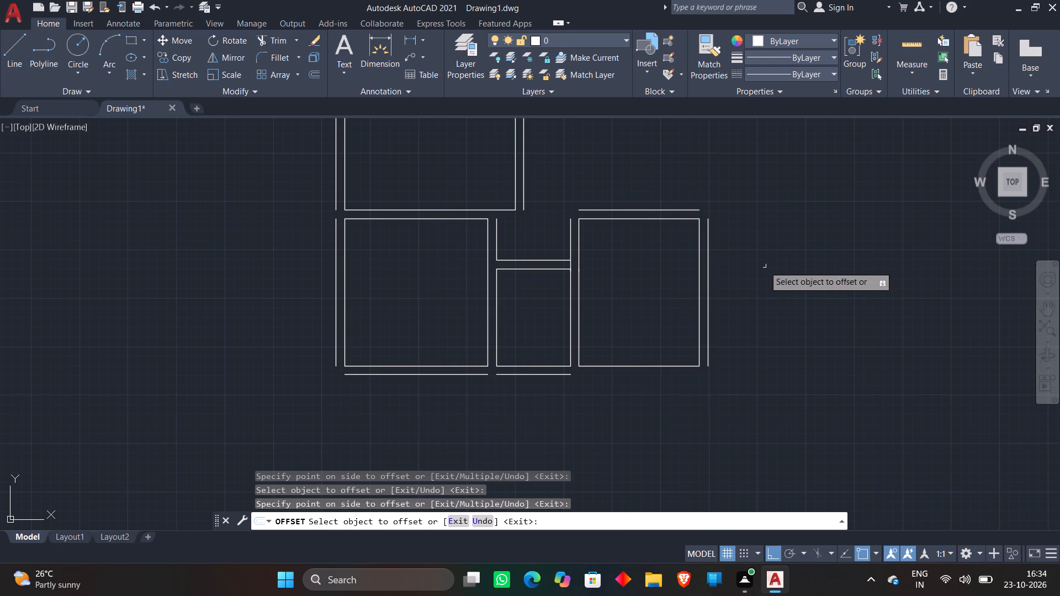
click(661, 364)
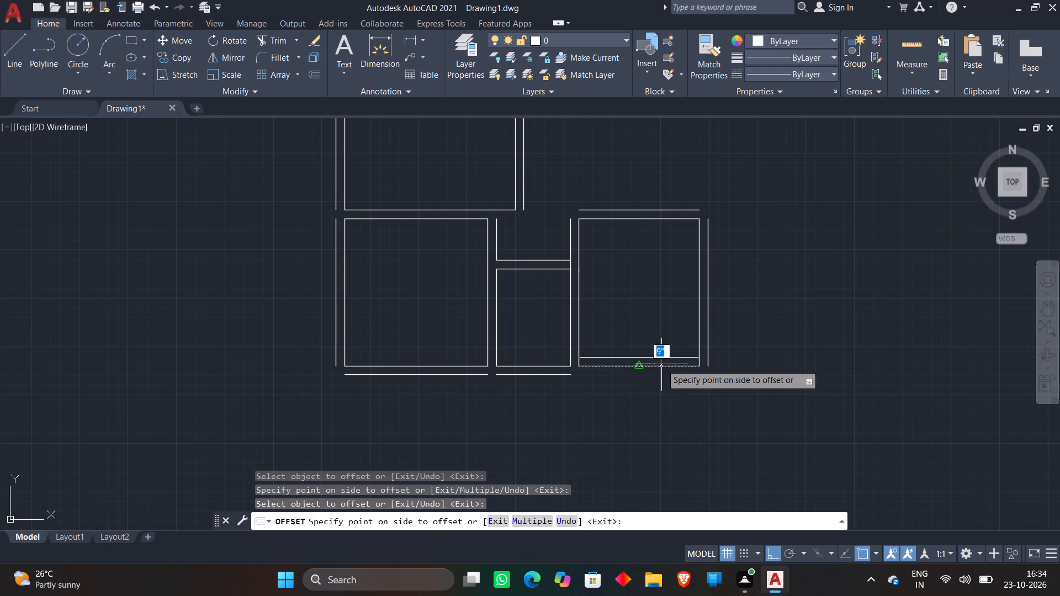
click(656, 395)
key(Escape)
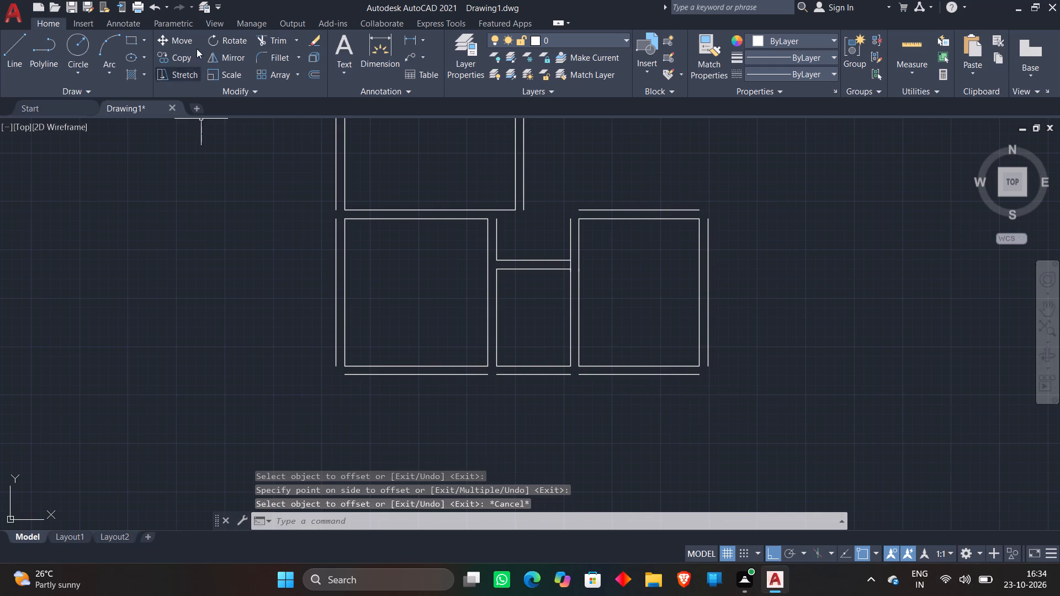
Trim the piece of the 6'4" by 8'4" compartment's right-hand vertical line between its two top wall lines.
click(269, 41)
scroll(590, 276, up, 4)
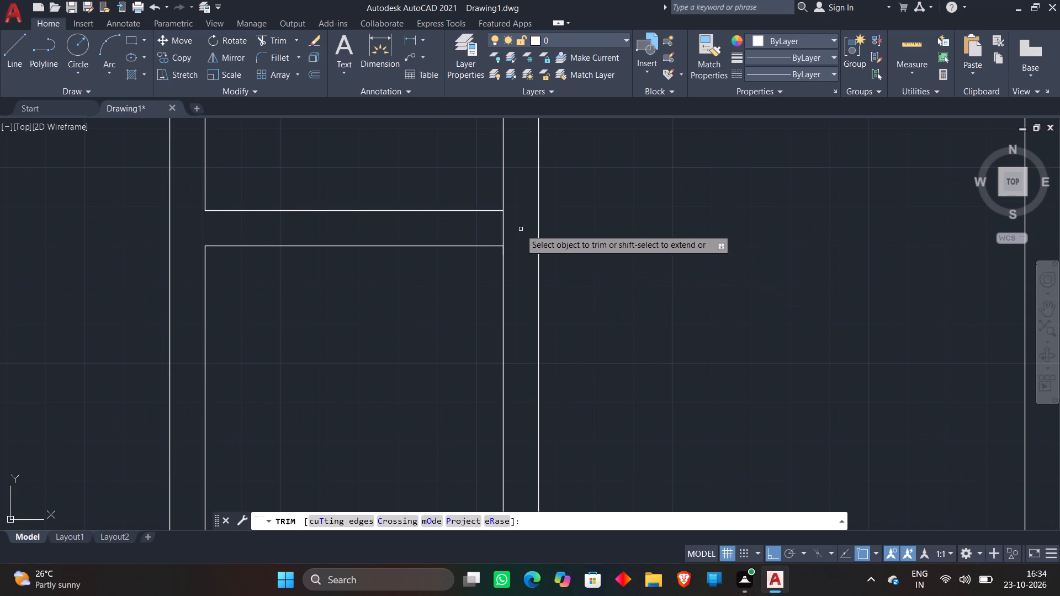
click(492, 234)
click(520, 229)
key(Escape)
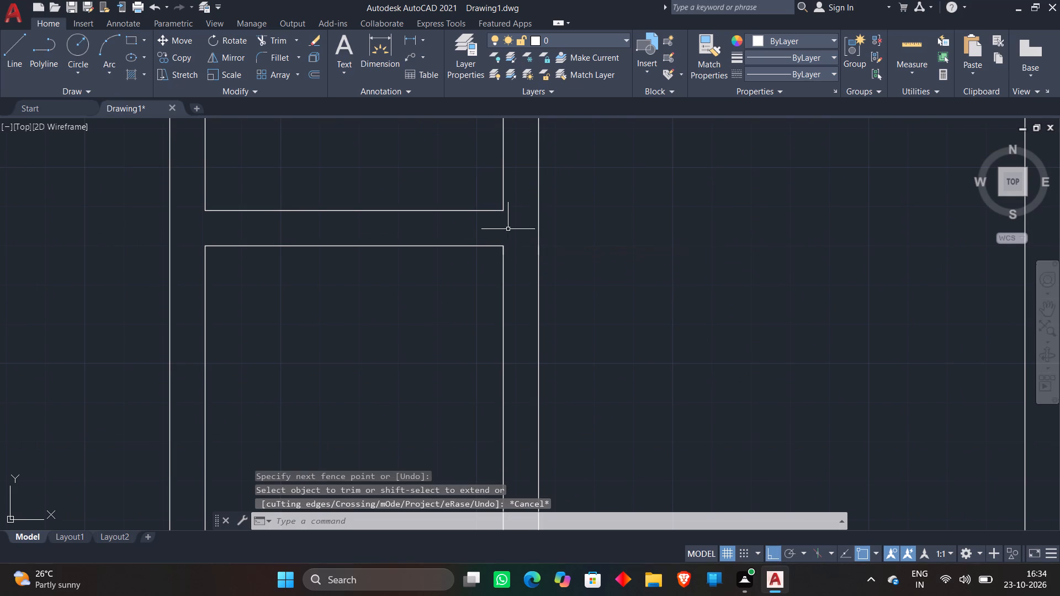
scroll(505, 229, down, 3)
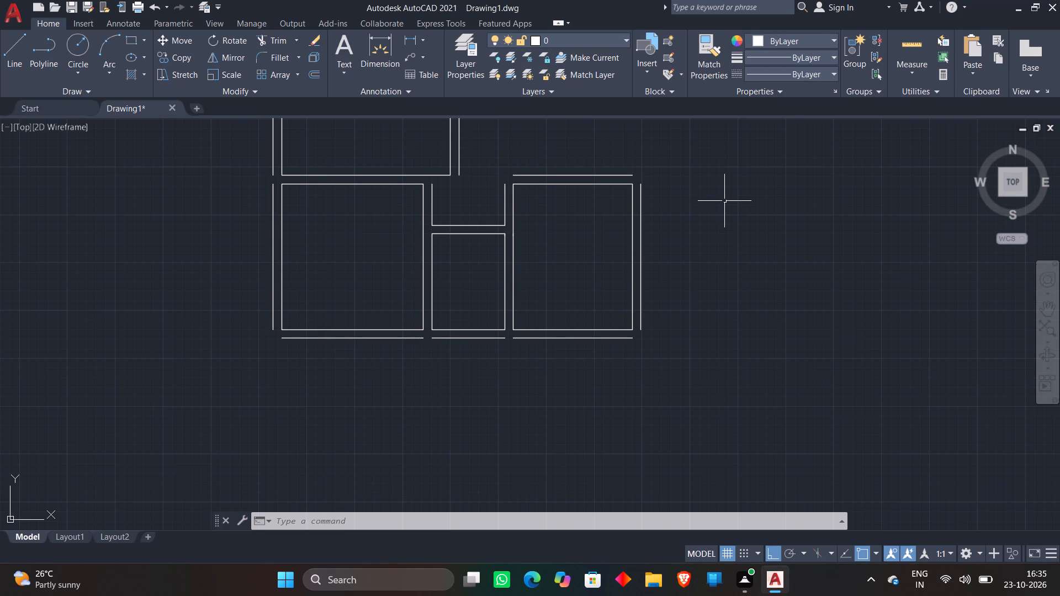
From the top end of the 10'4" by 12'8" room's outer left line, draw connected lines 9", 12'4" and 9" straight up.
middle_drag(715, 185, 689, 385)
scroll(714, 186, down, 1)
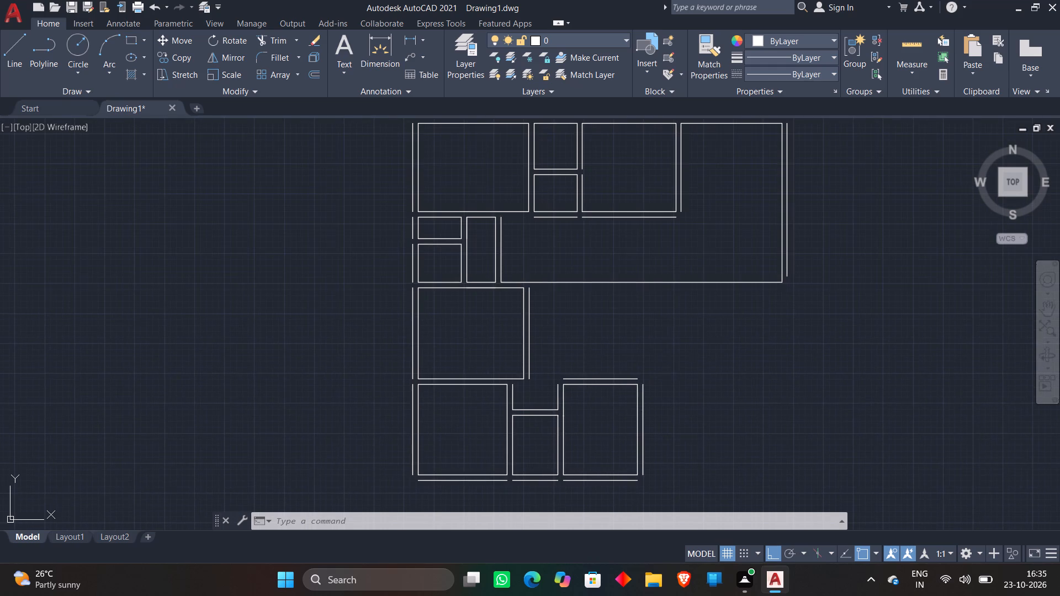
scroll(591, 358, up, 2)
text(l)
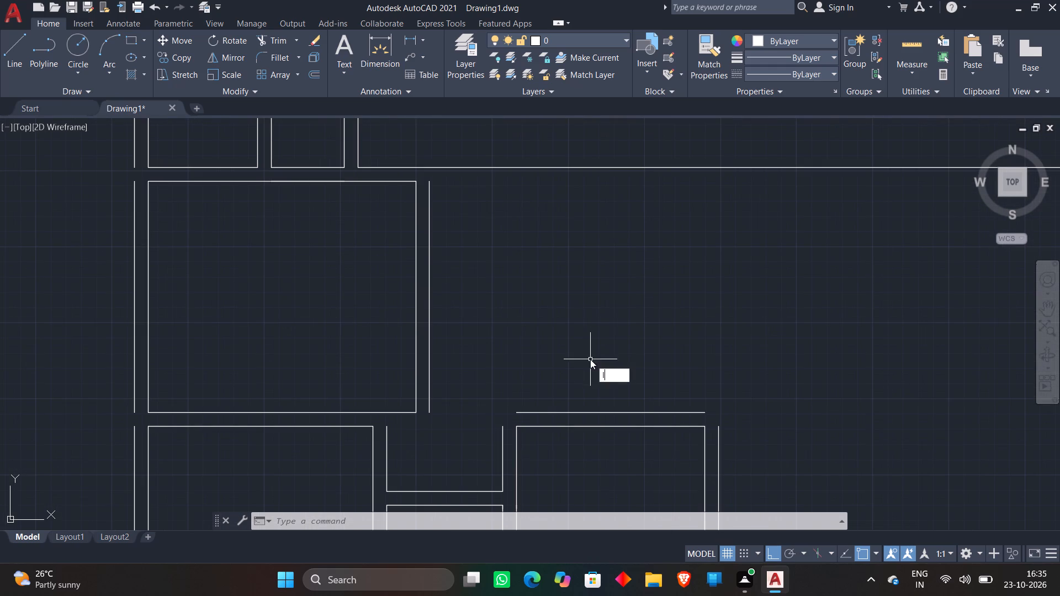
key(space)
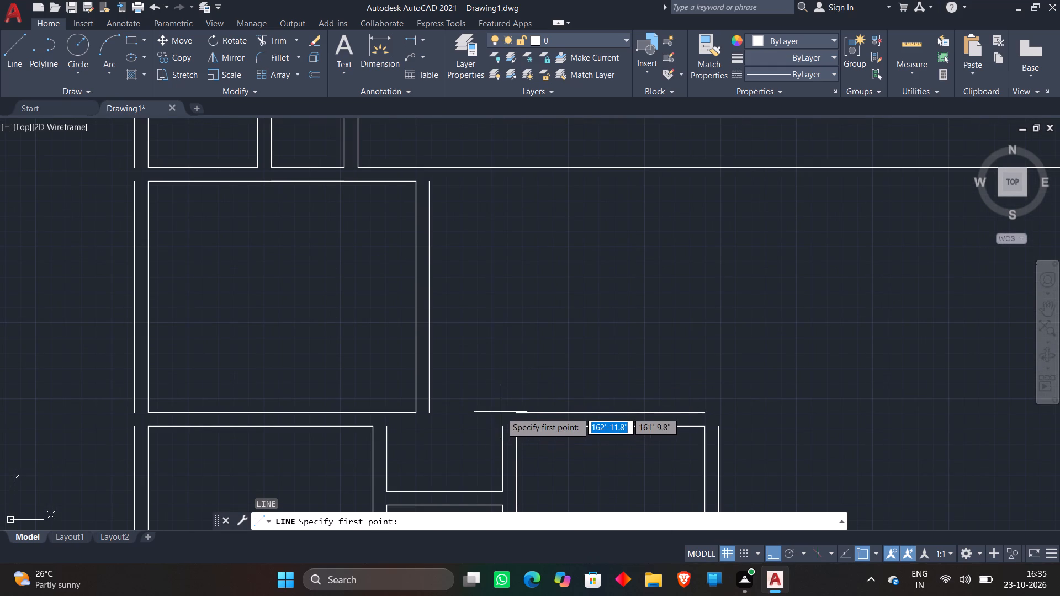
click(502, 422)
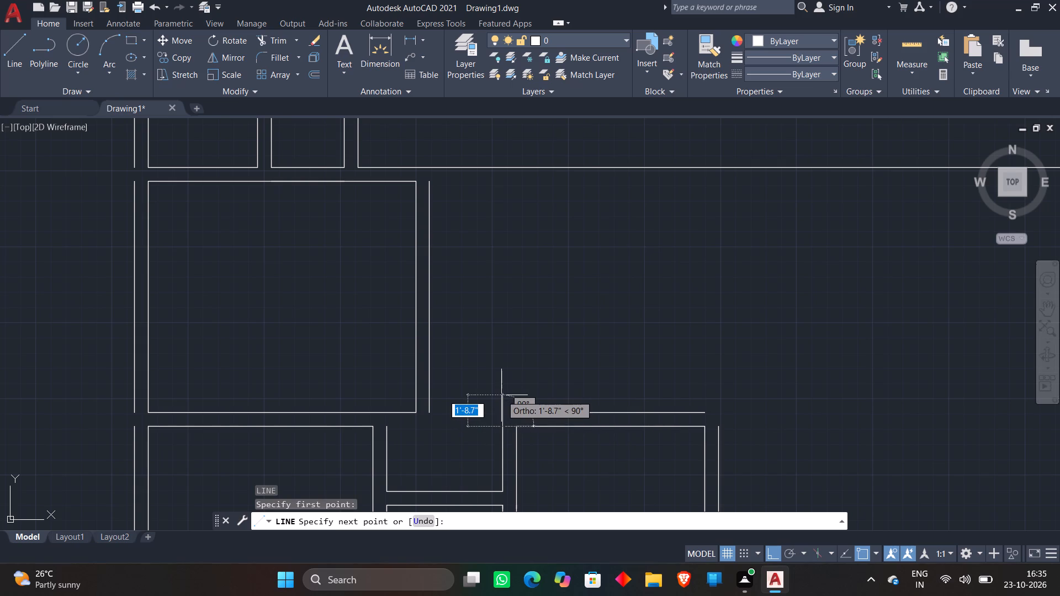
text(9")
key(Return)
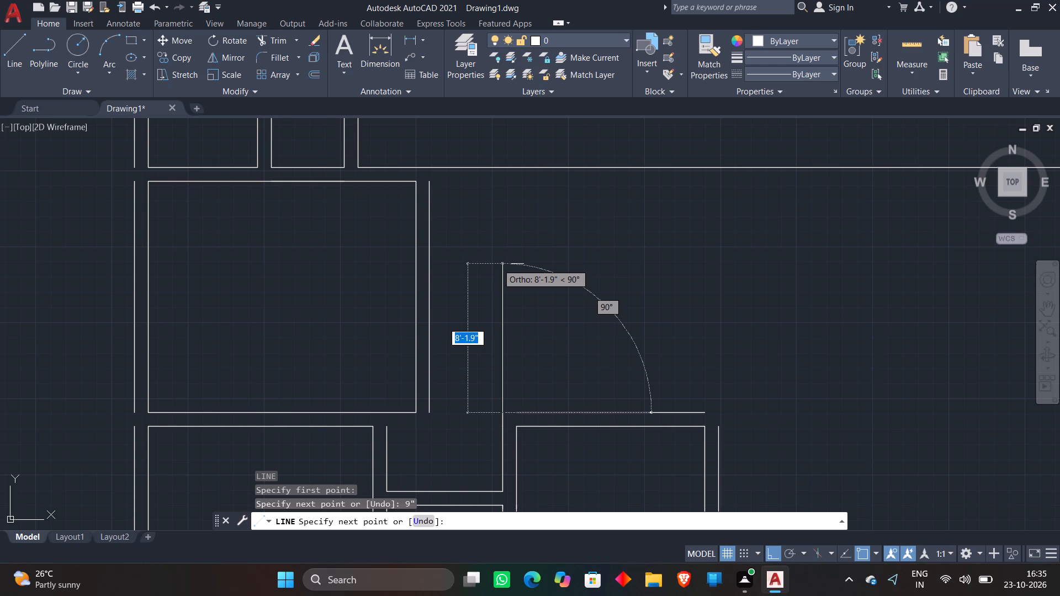
text(12'4)
key(shift+quotedbl)
key(Return)
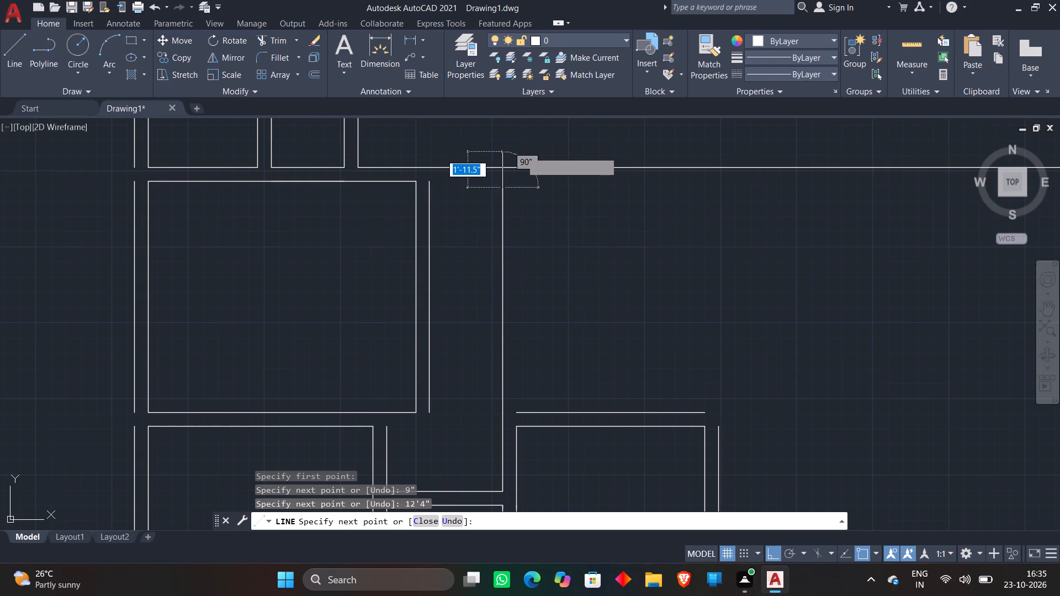
scroll(515, 267, down, 2)
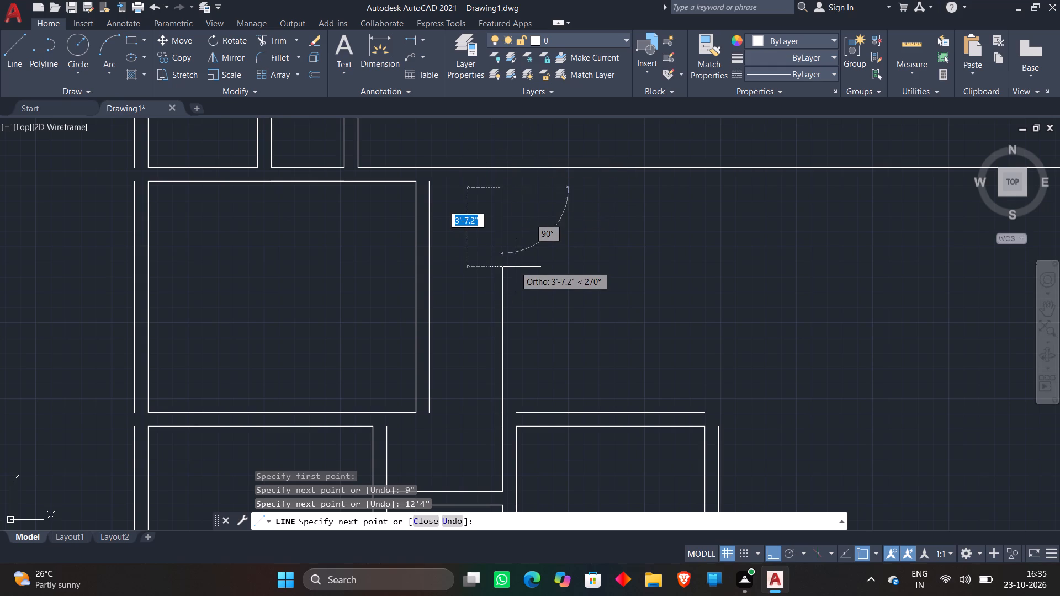
scroll(515, 268, down, 3)
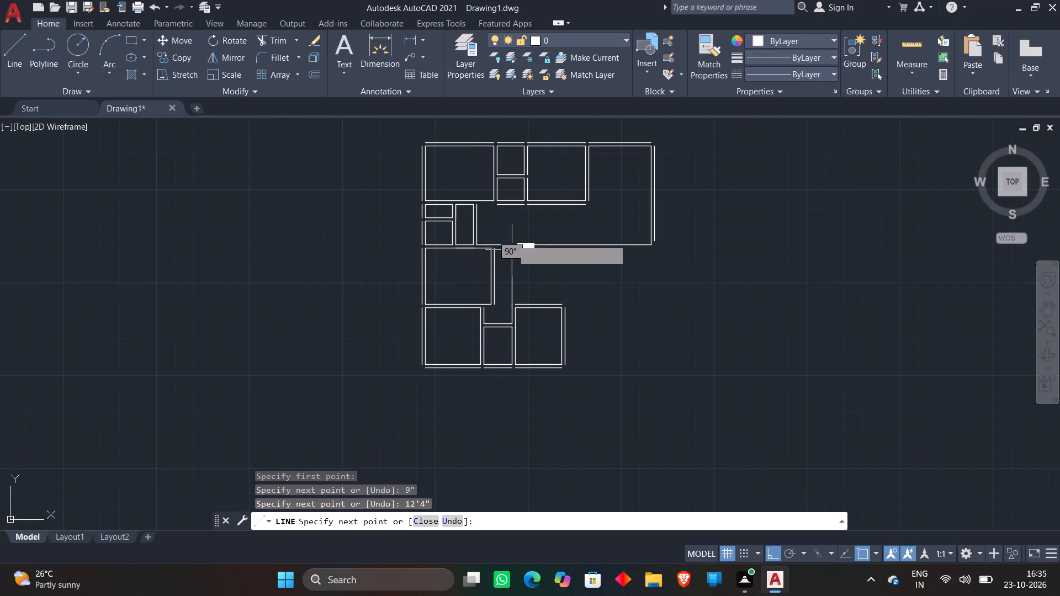
scroll(513, 233, up, 2)
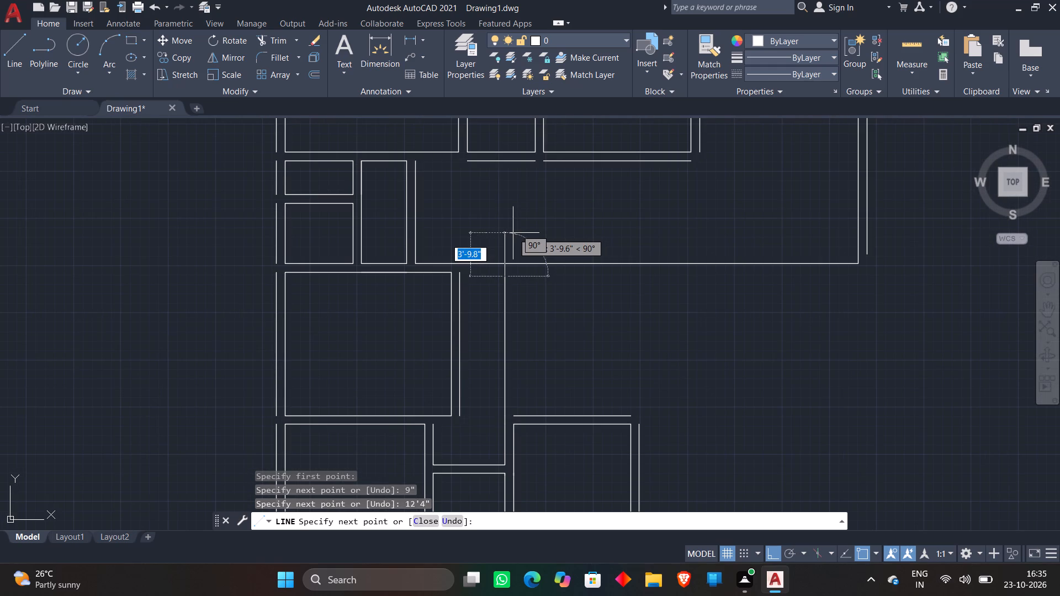
text(9")
key(Return)
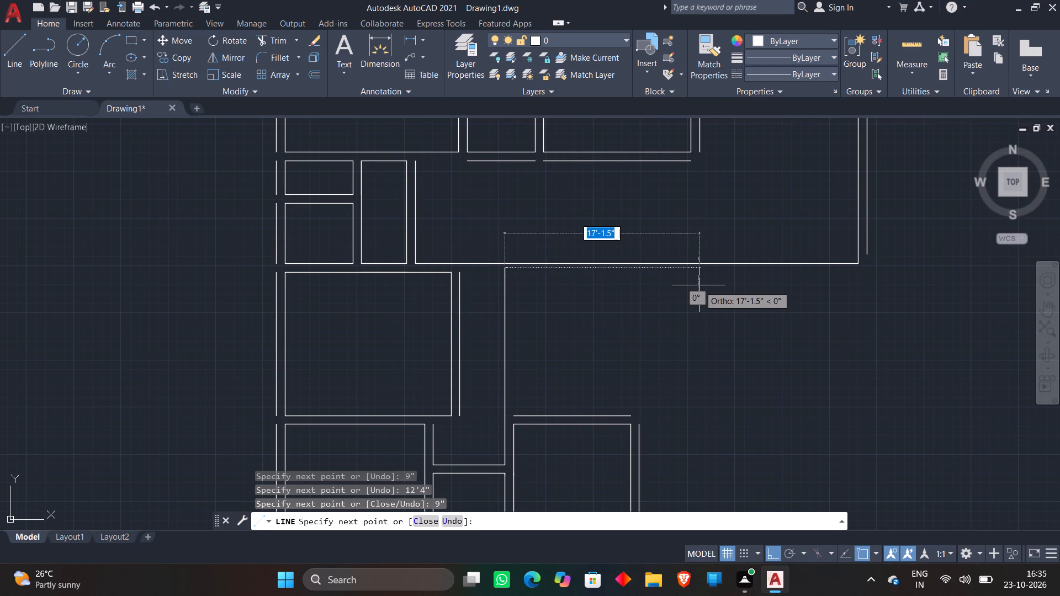
Continue the connected lines 15'8" right and 12'4" down to outline the space above the 10'4" by 12'8" room.
text(15')
key(8)
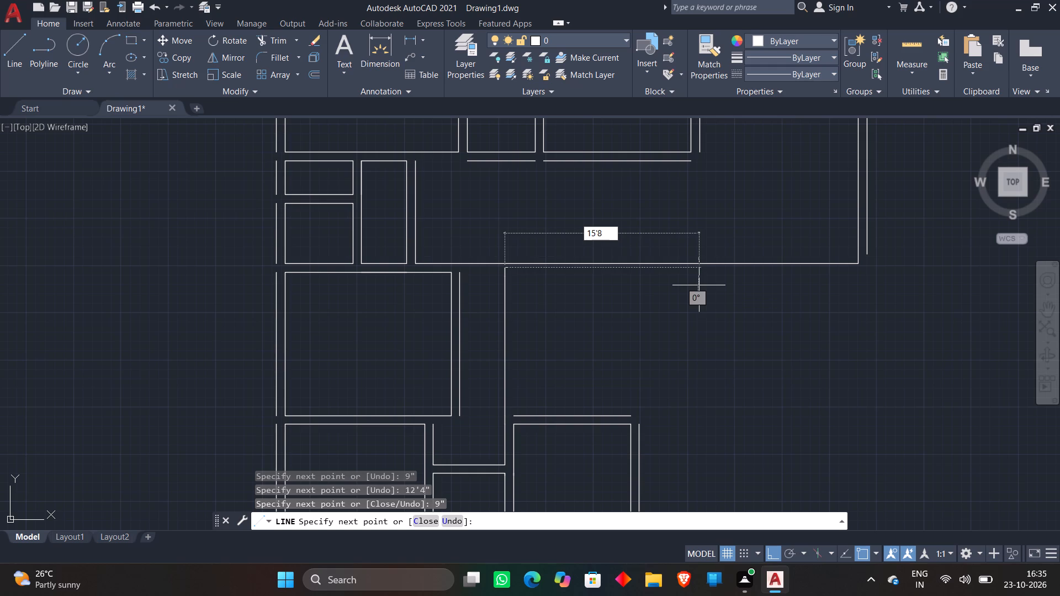
key(shift+quotedbl)
key(Return)
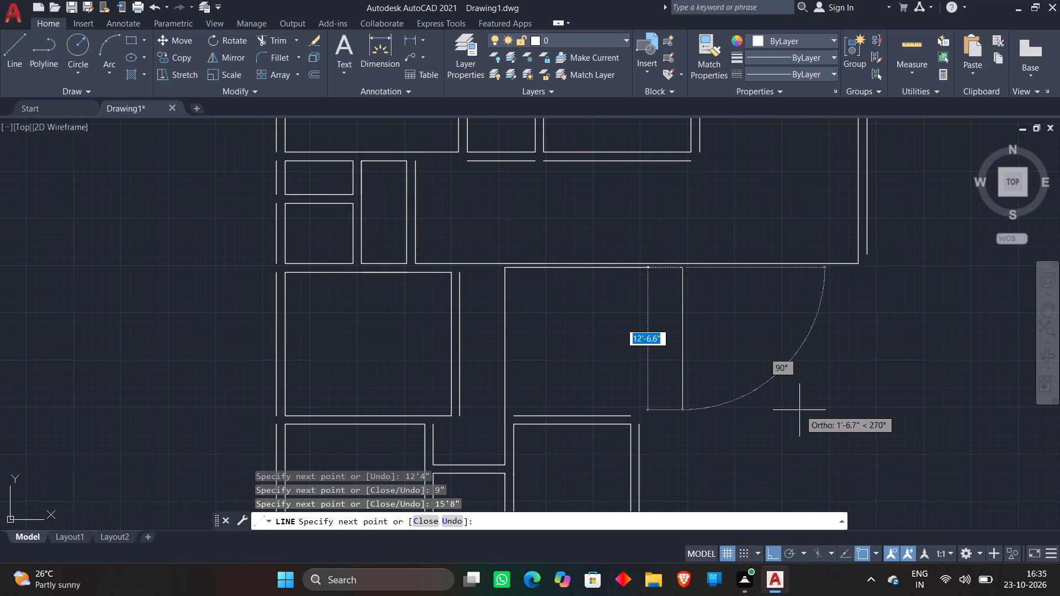
text(12'4")
key(Return)
key(Escape)
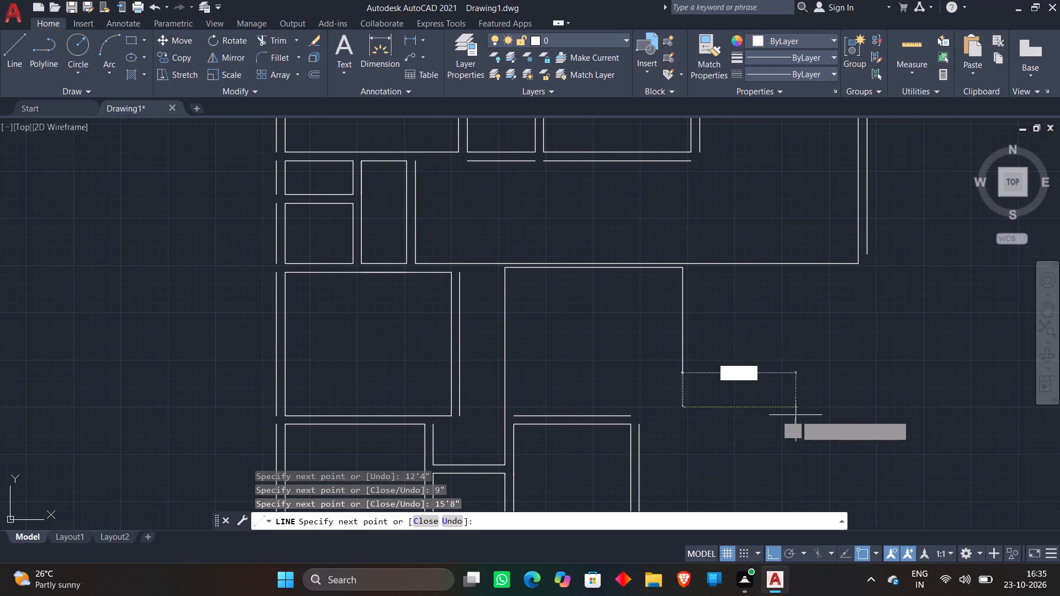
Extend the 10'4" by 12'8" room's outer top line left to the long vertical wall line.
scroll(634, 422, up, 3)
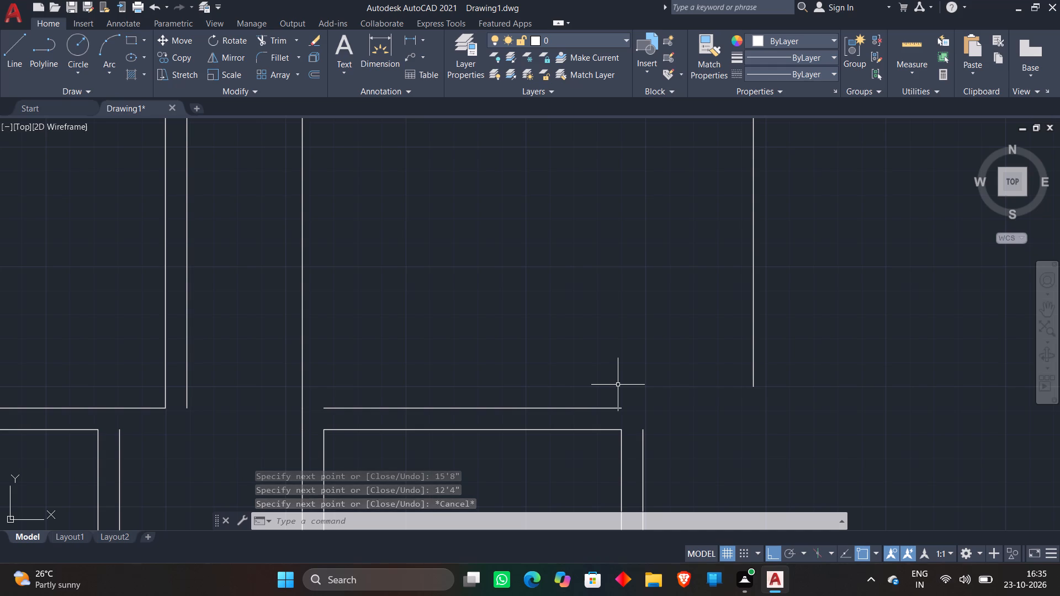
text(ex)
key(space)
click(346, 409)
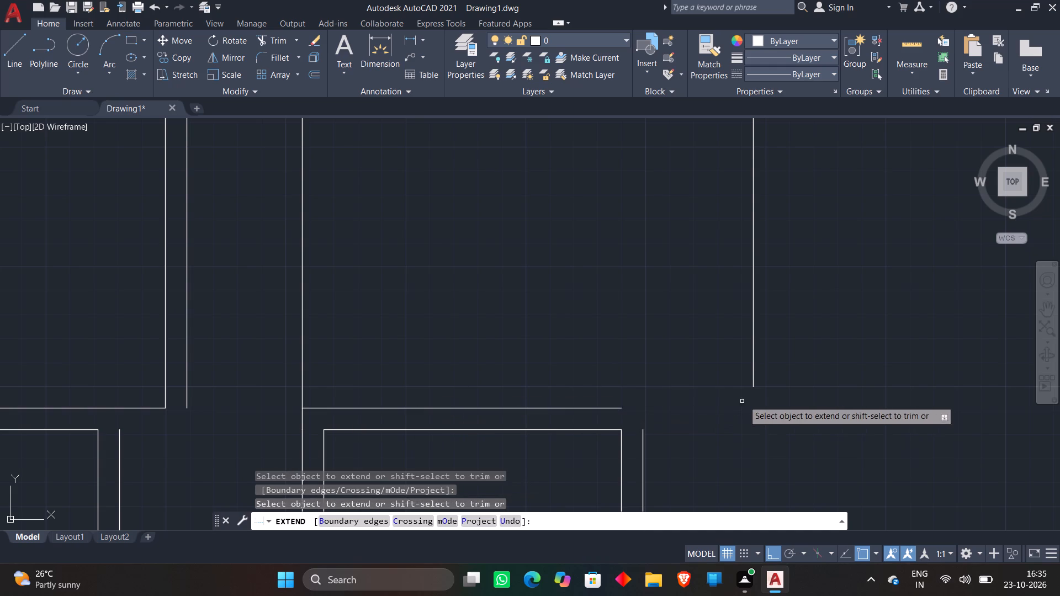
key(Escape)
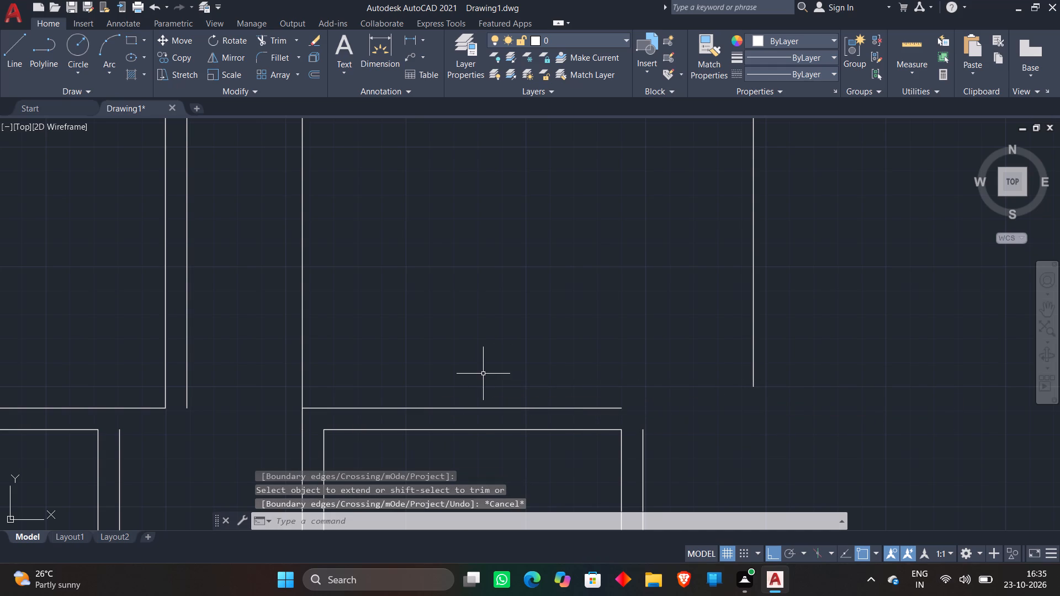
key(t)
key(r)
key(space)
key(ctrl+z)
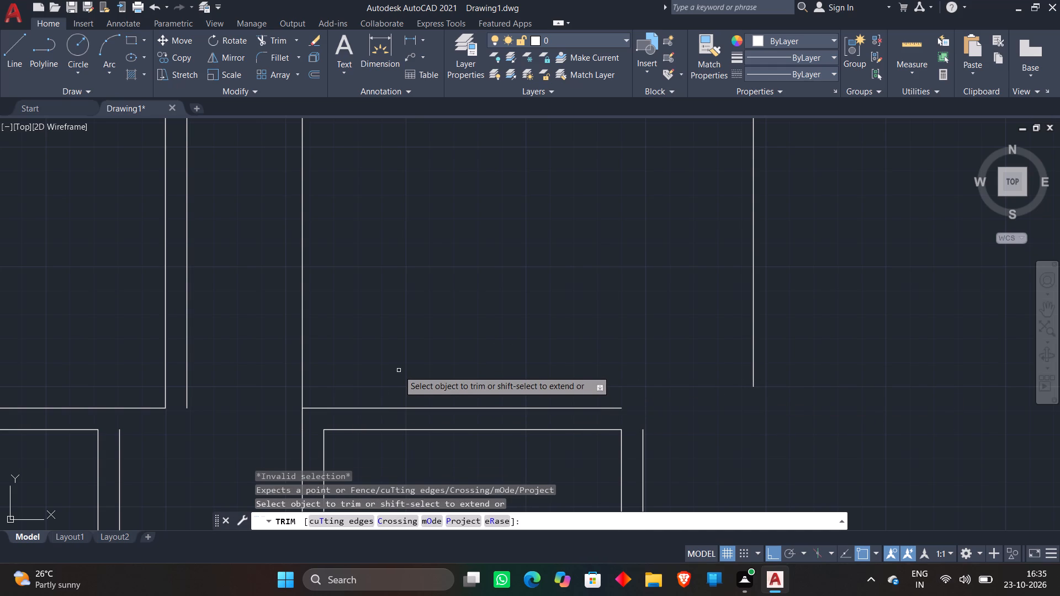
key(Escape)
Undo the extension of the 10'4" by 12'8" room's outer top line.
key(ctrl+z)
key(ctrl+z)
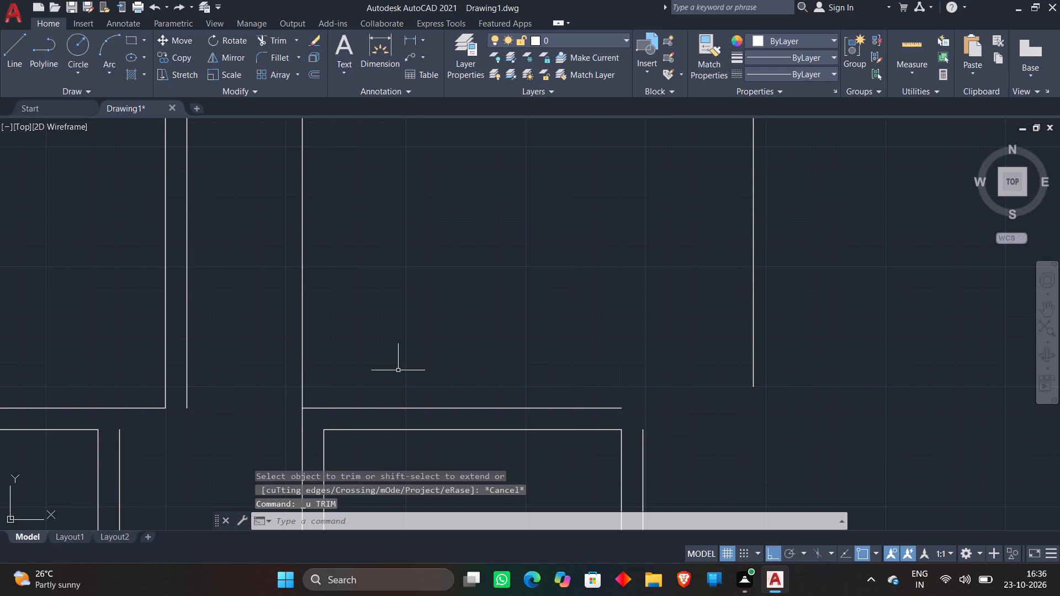
From the left end of the 10'4" by 12'8" room's outer top line, draw connected lines 12'4" up and 15'8" right.
scroll(395, 333, down, 1)
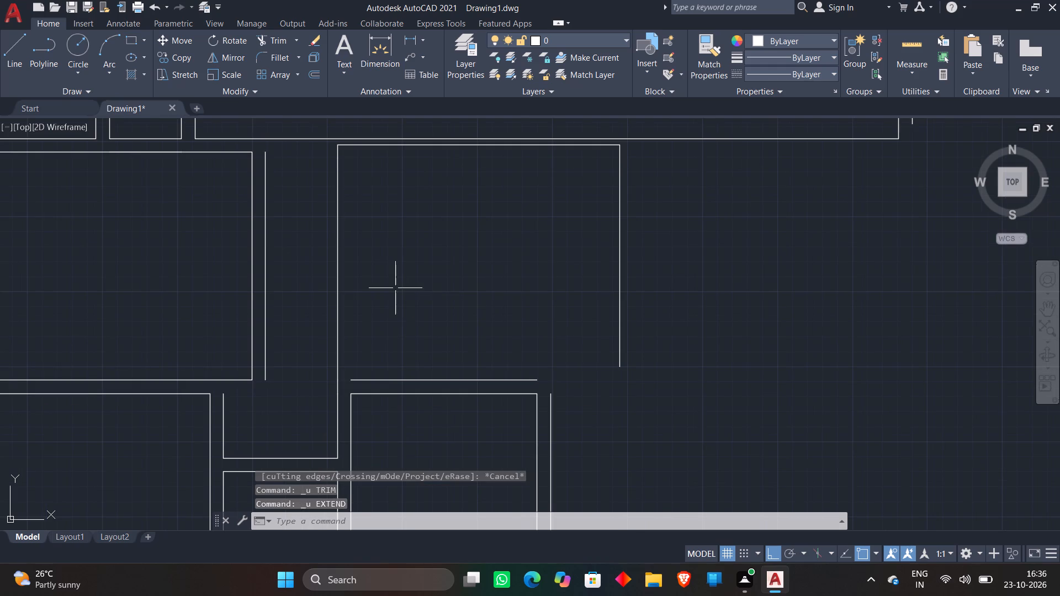
key(l)
key(space)
click(351, 376)
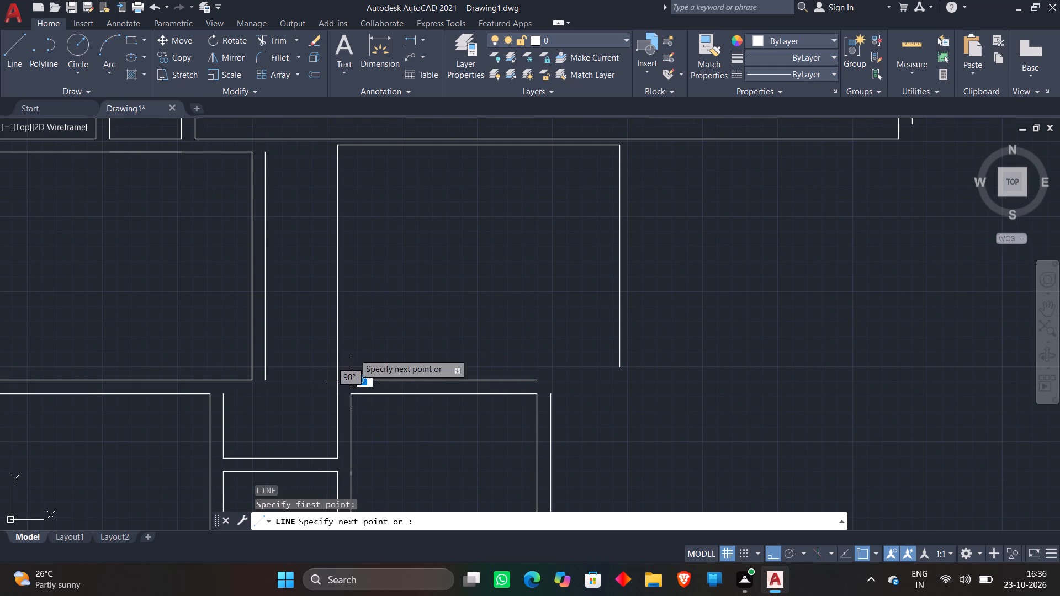
scroll(367, 289, up, 2)
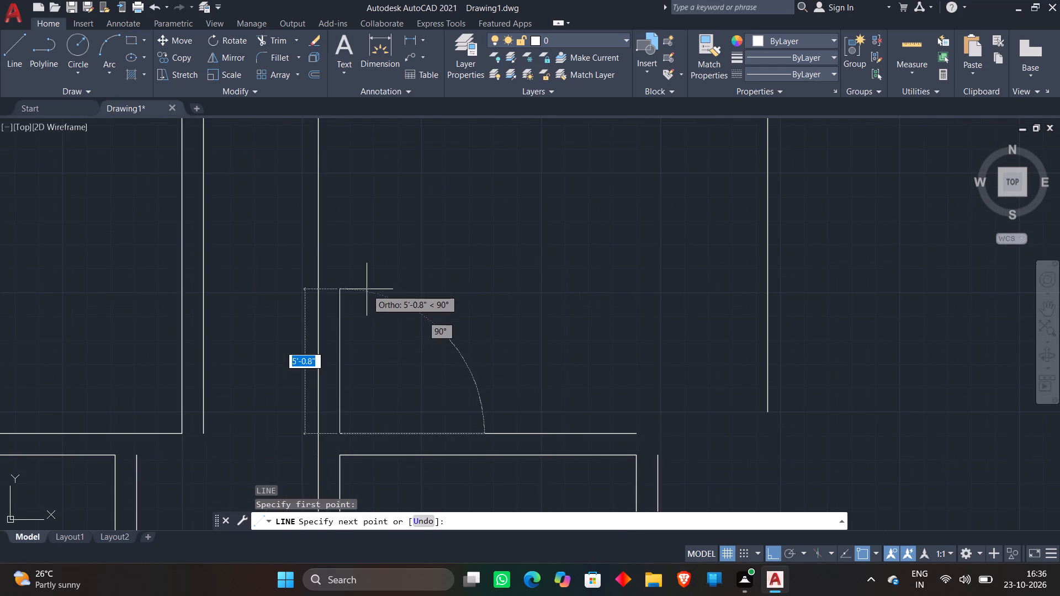
scroll(387, 263, down, 4)
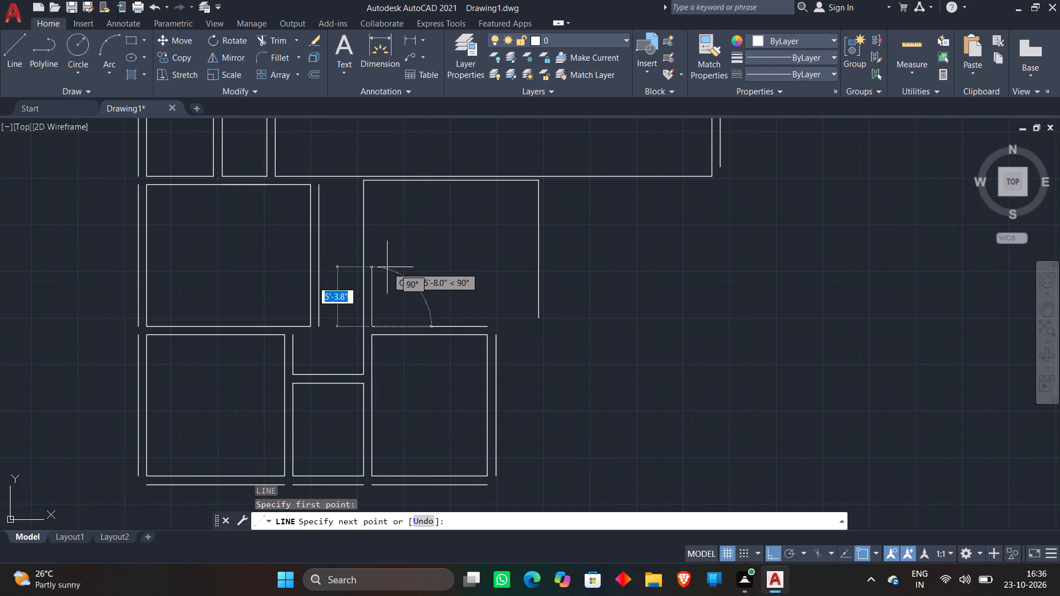
text(12'4")
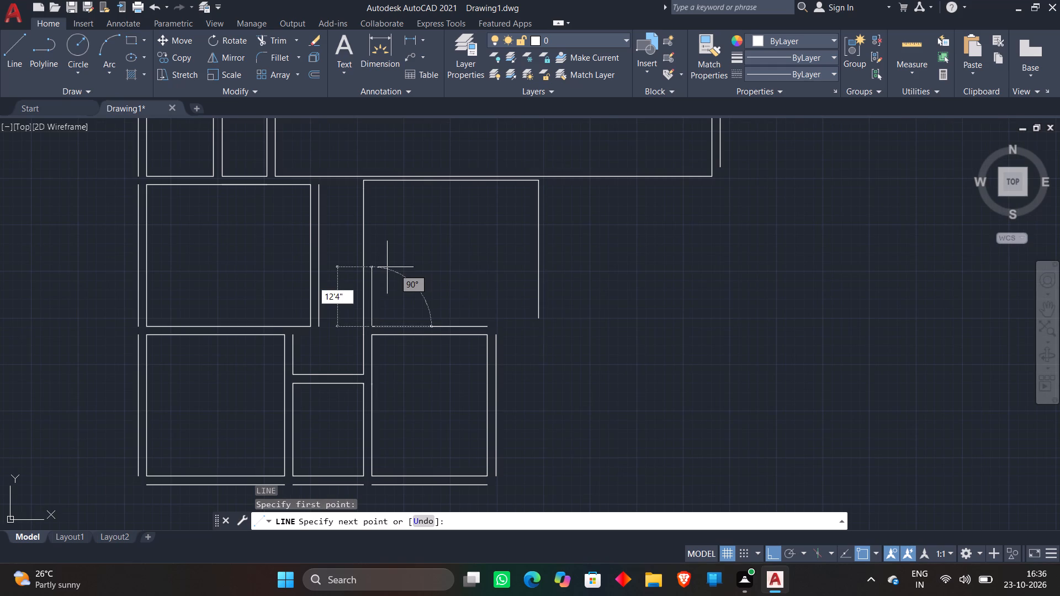
key(Return)
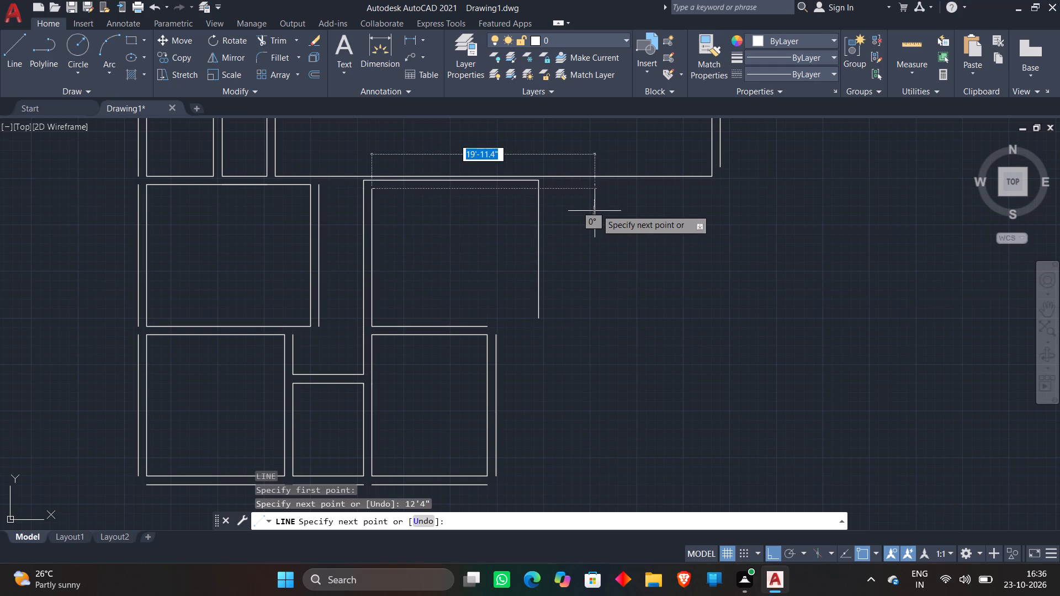
text(15'8")
key(Return)
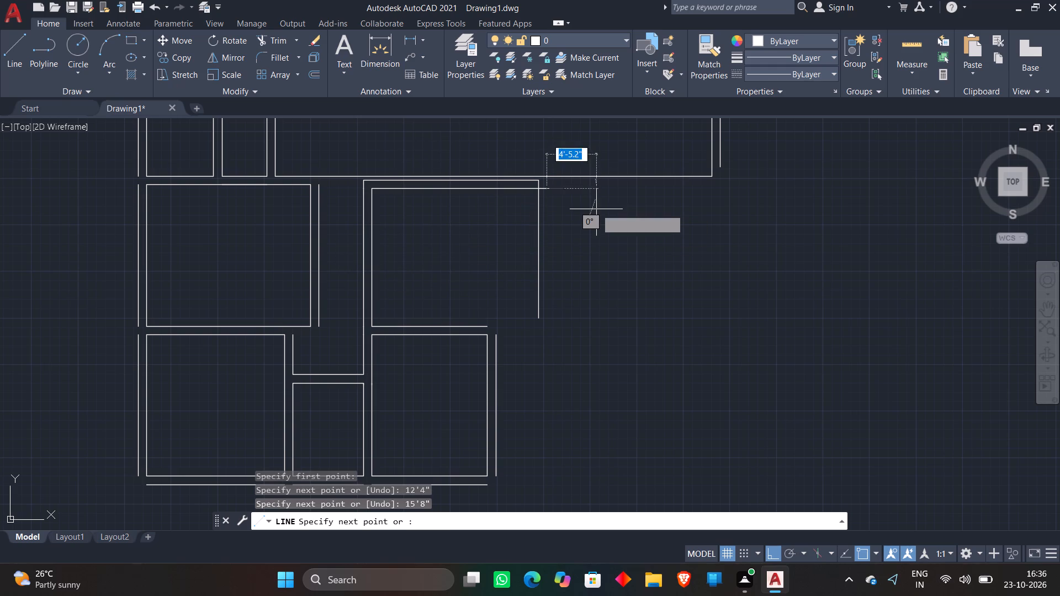
key(Escape)
Delete the earlier vertical line that crosses the new 15'8" line near its right end.
scroll(540, 167, up, 2)
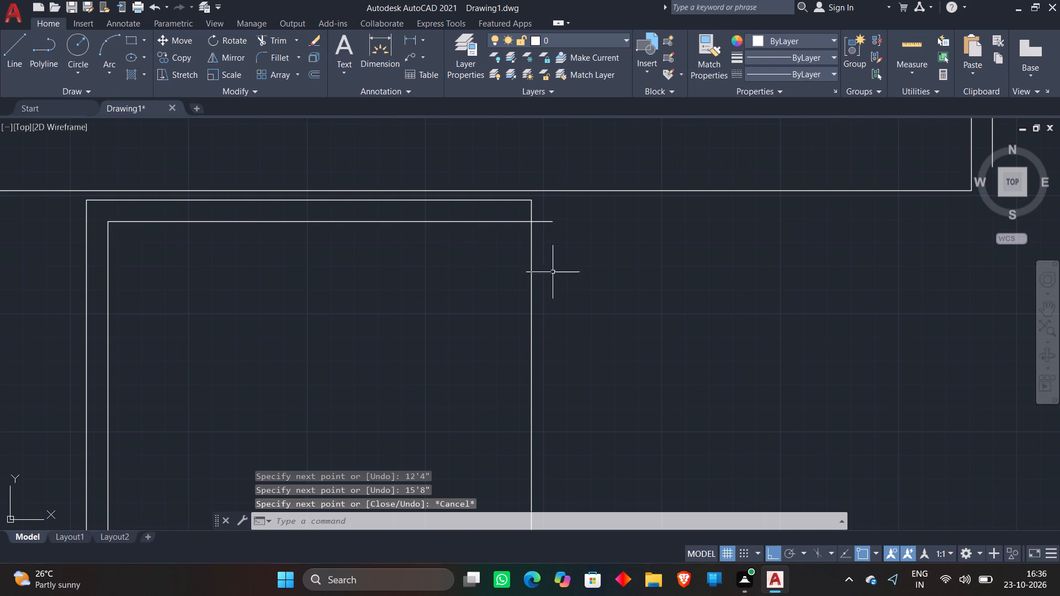
click(534, 284)
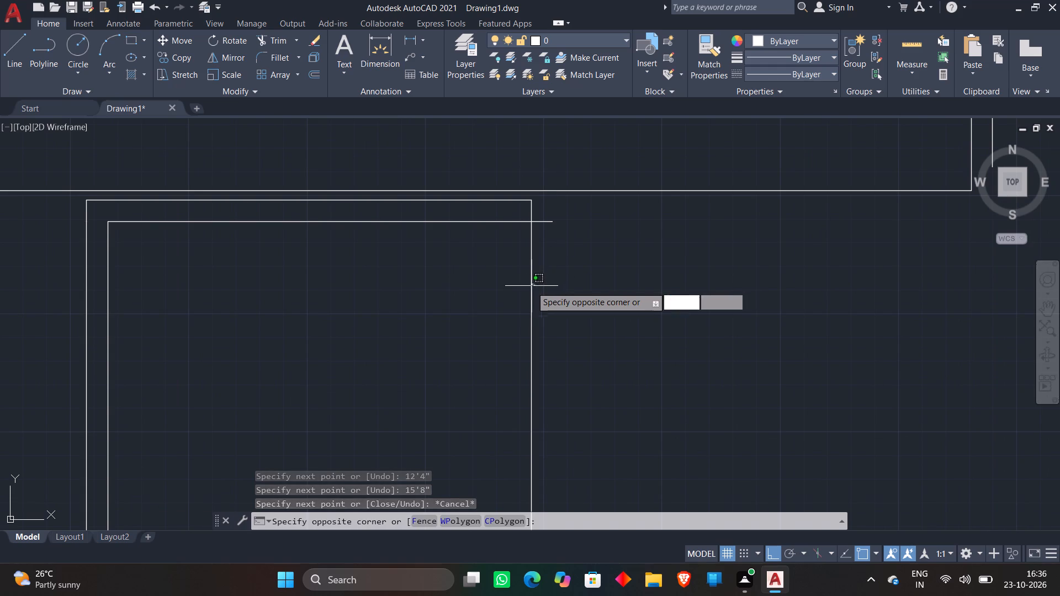
click(531, 288)
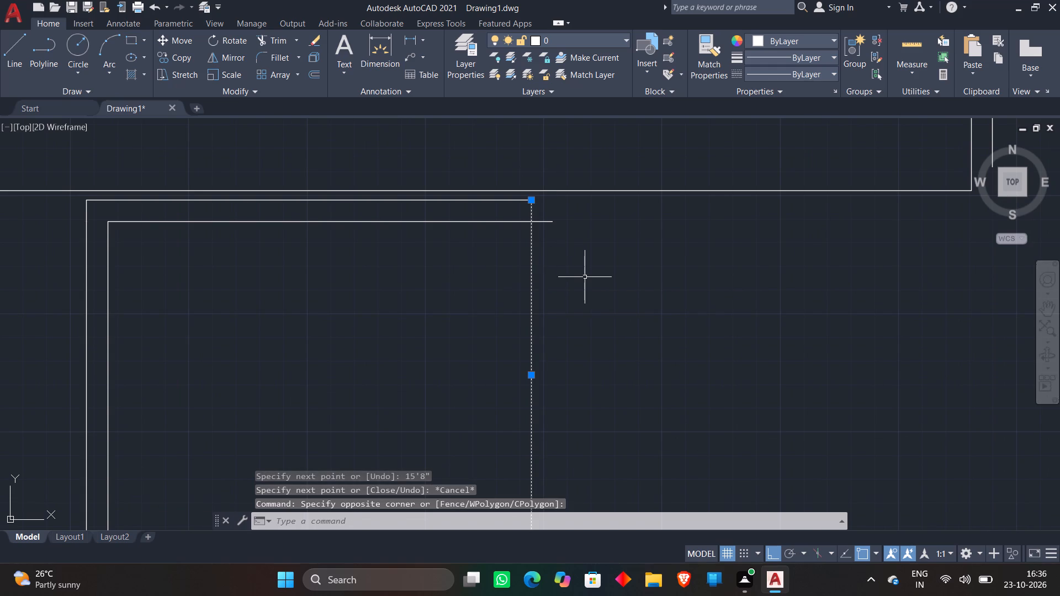
key(Delete)
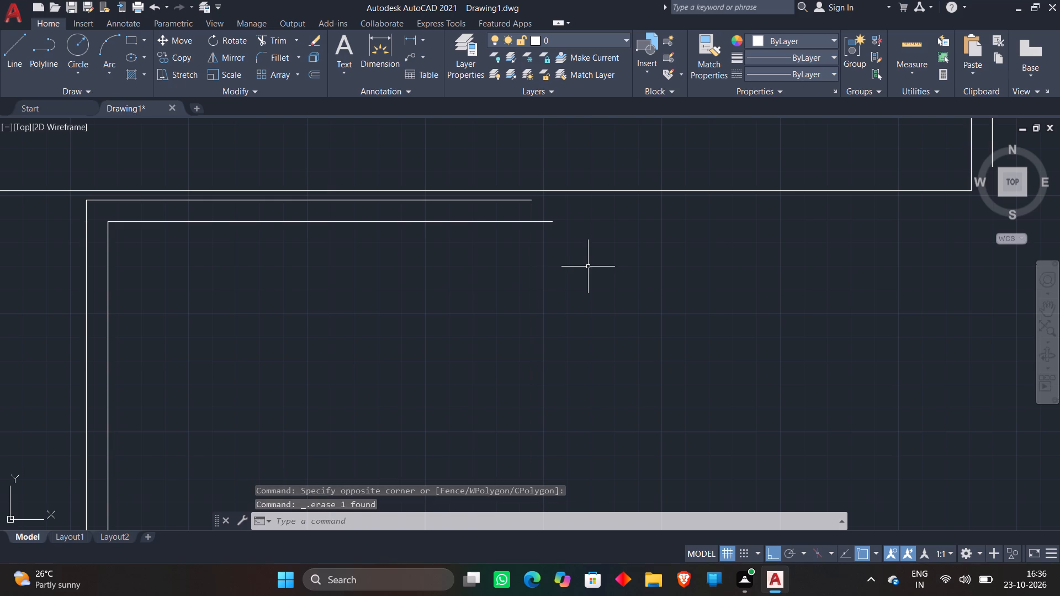
Draw a 12'4" line straight down from the right end of the new 15'8" line.
scroll(584, 254, down, 3)
key(l)
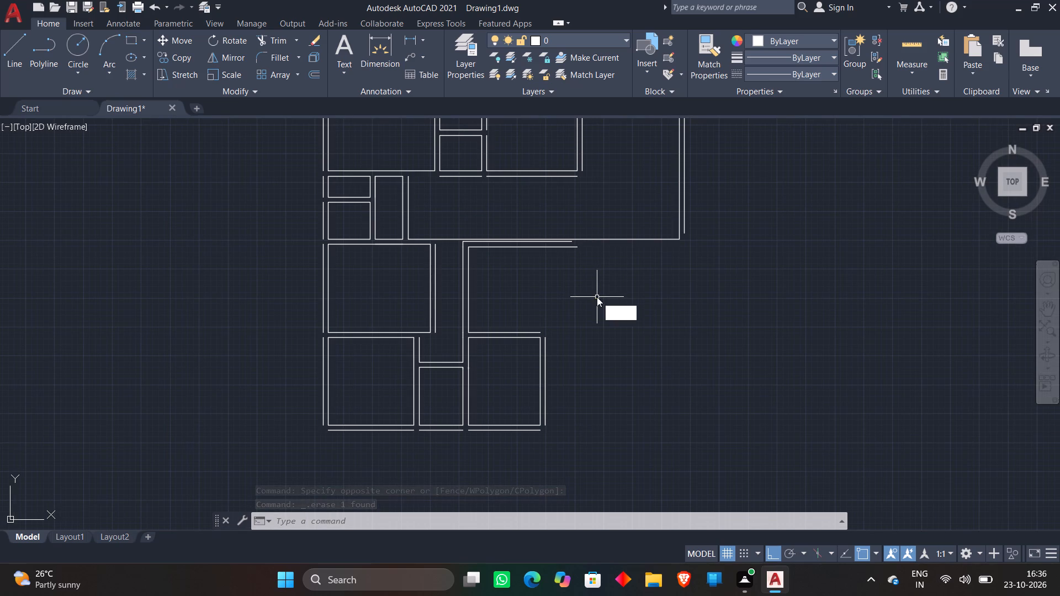
key(space)
click(577, 252)
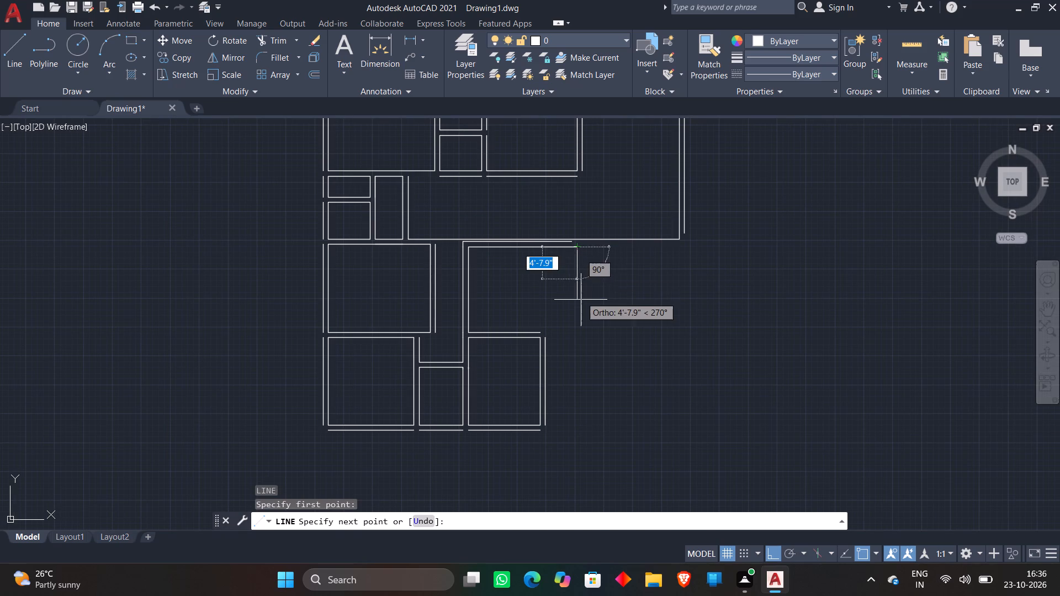
text(12'4")
key(Return)
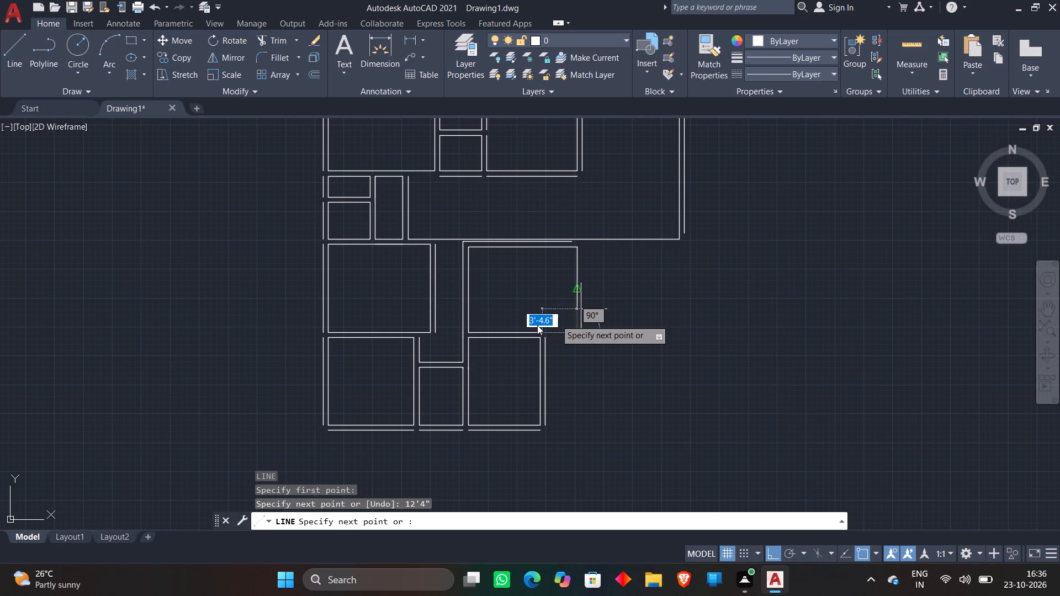
scroll(538, 323, up, 3)
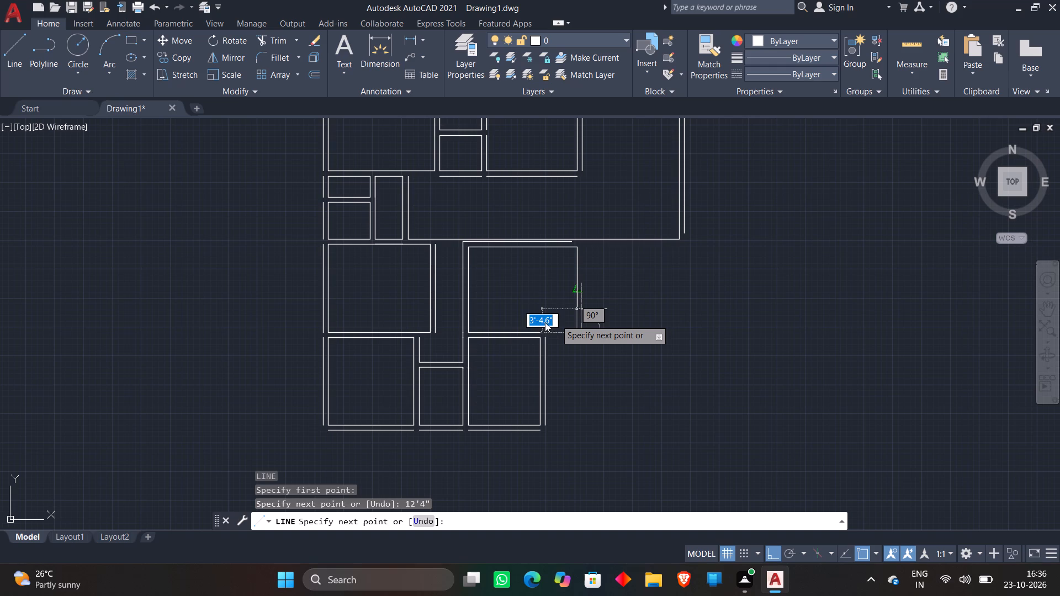
key(Escape)
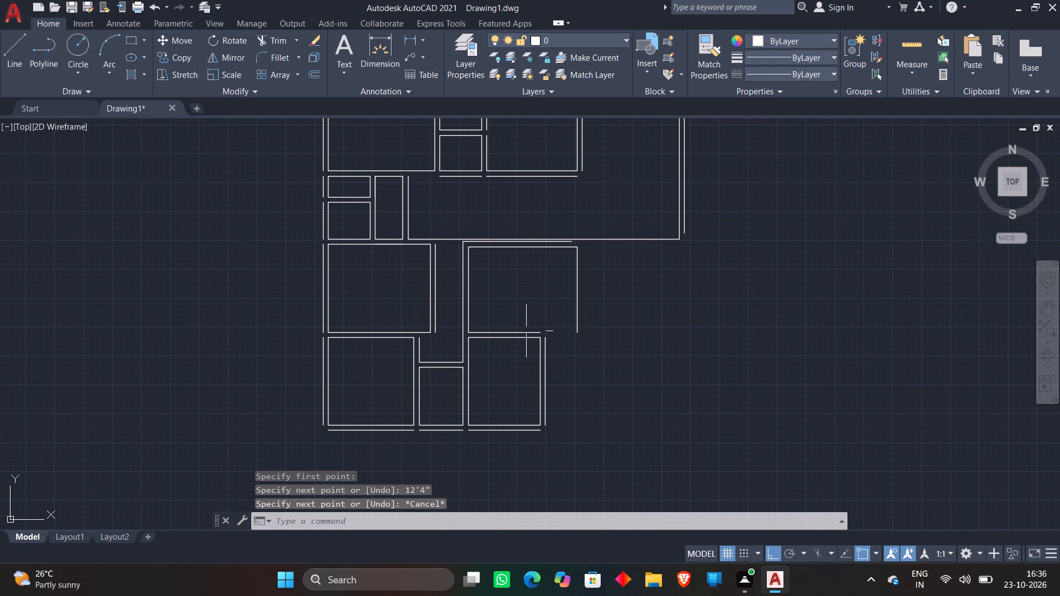
Extend the 10'4" by 12'8" room's outer top line right to the new 12'4" vertical line.
text(ex)
key(space)
click(527, 332)
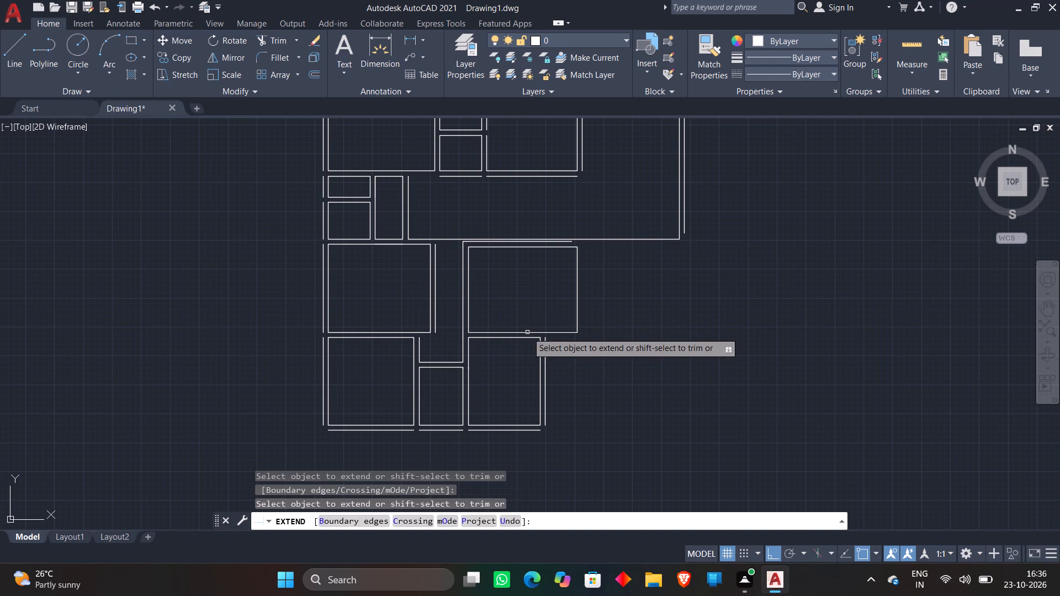
key(Escape)
Delete the earlier 15'8" horizontal line just above the new room's top line.
scroll(600, 231, up, 1)
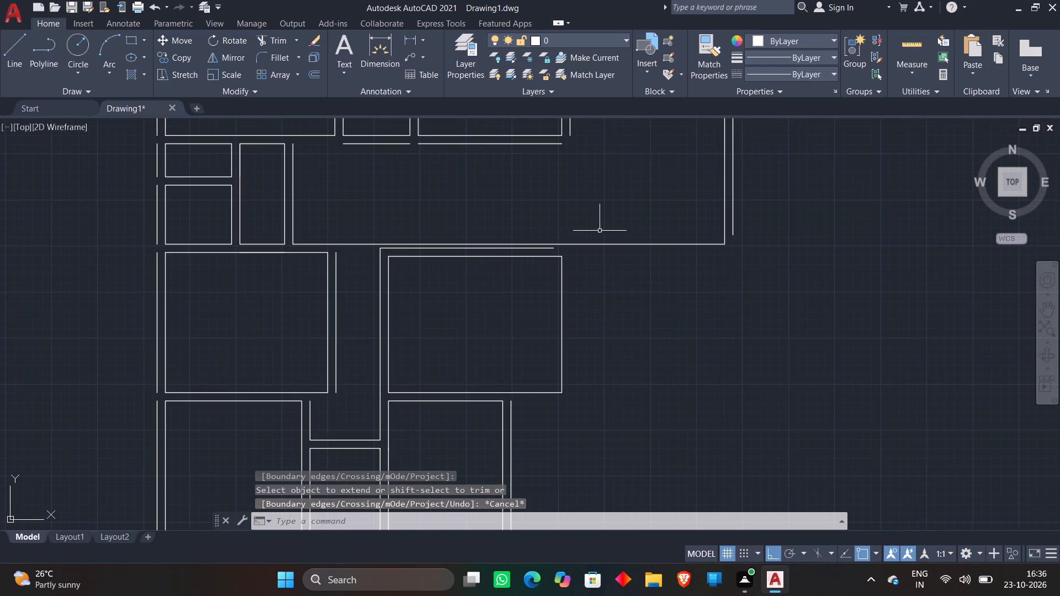
click(368, 243)
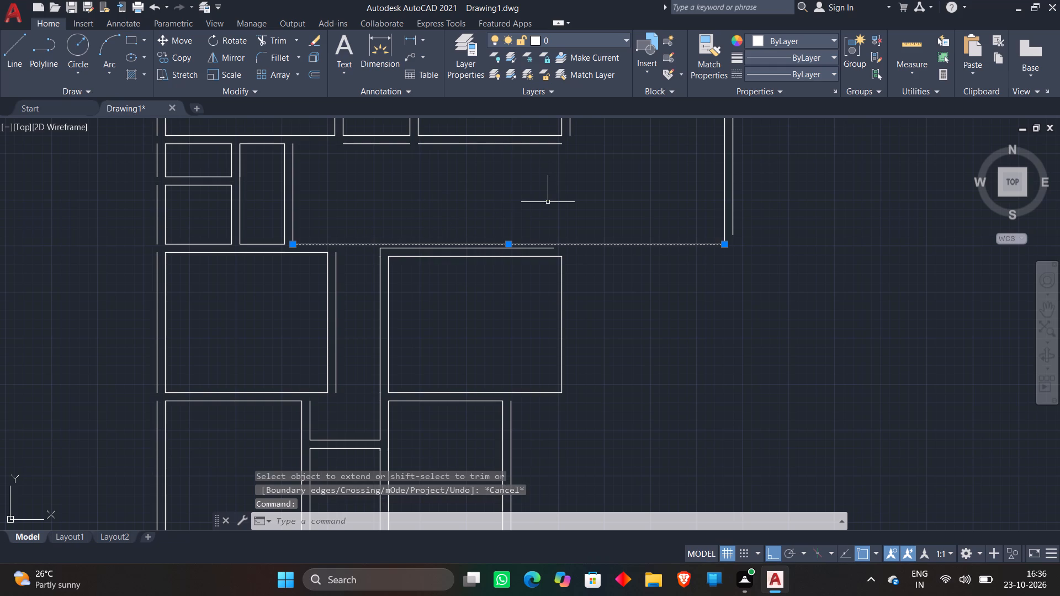
key(Escape)
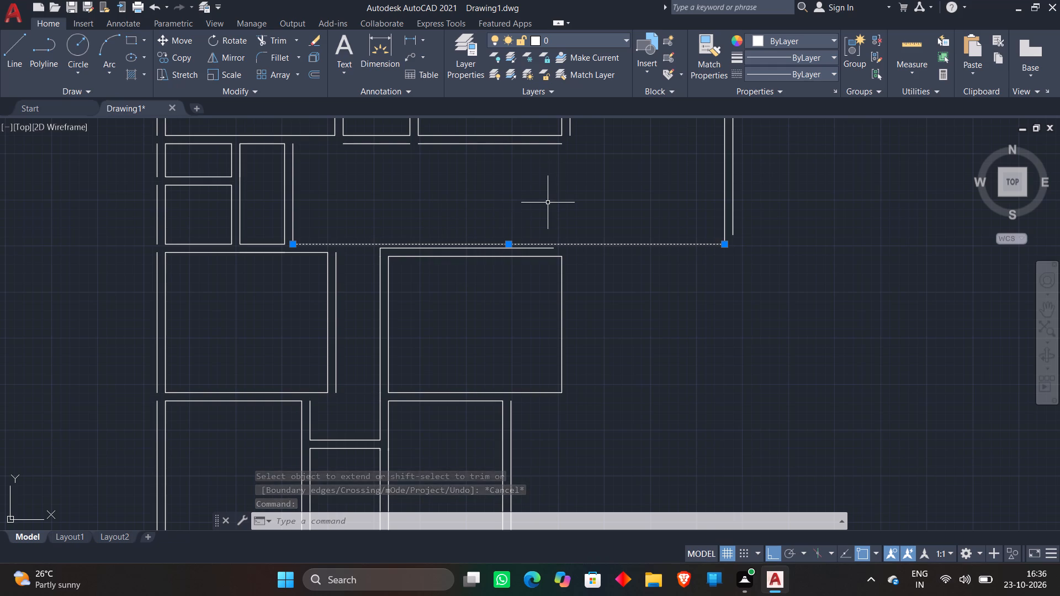
scroll(380, 243, up, 2)
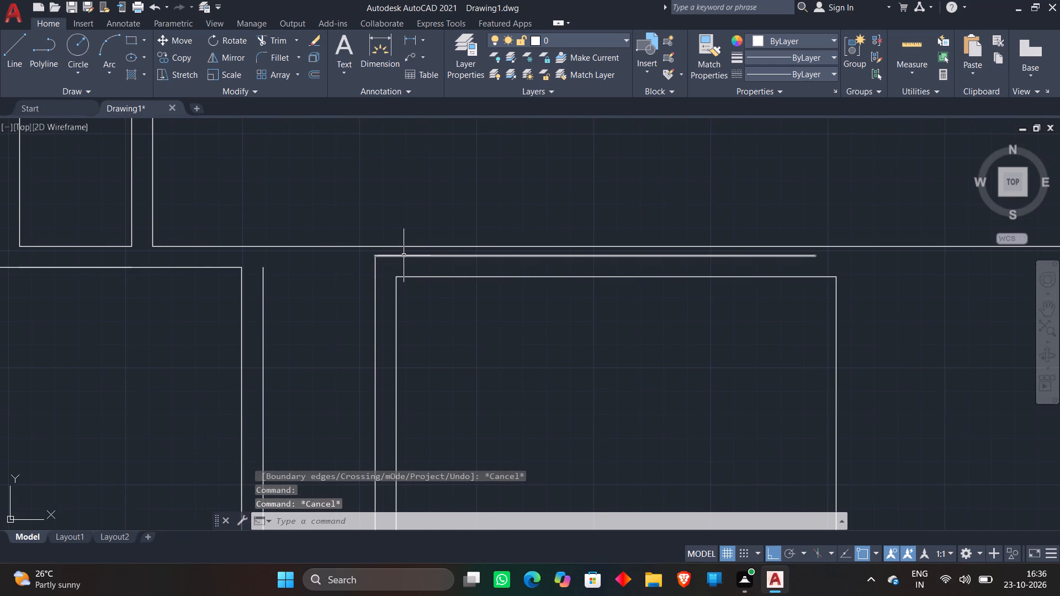
click(404, 255)
key(Delete)
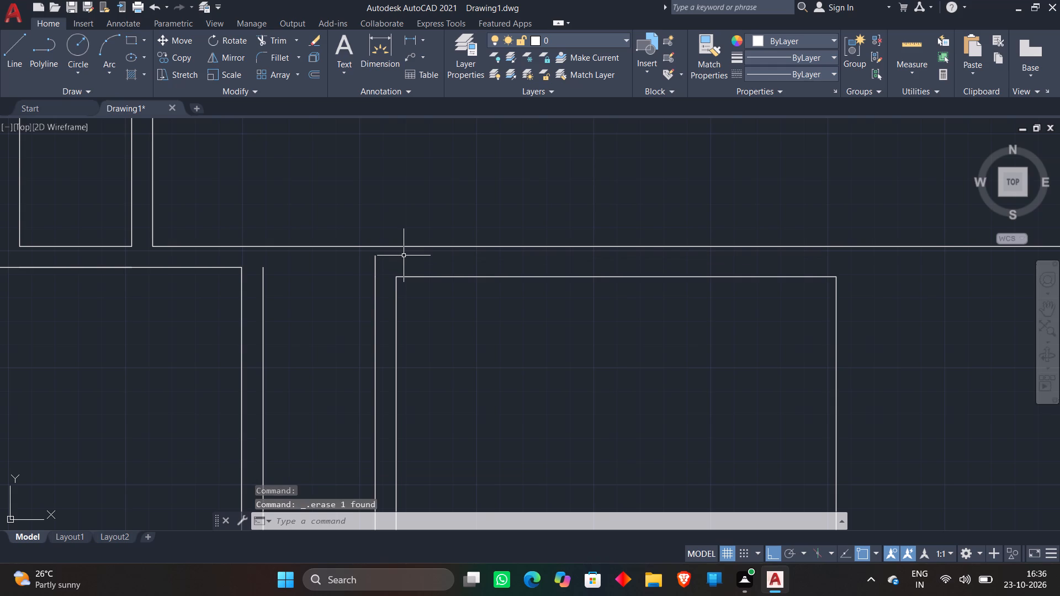
Extend the new room's outer left wall line up to the long horizontal wall line above.
key(e)
key(x)
key(space)
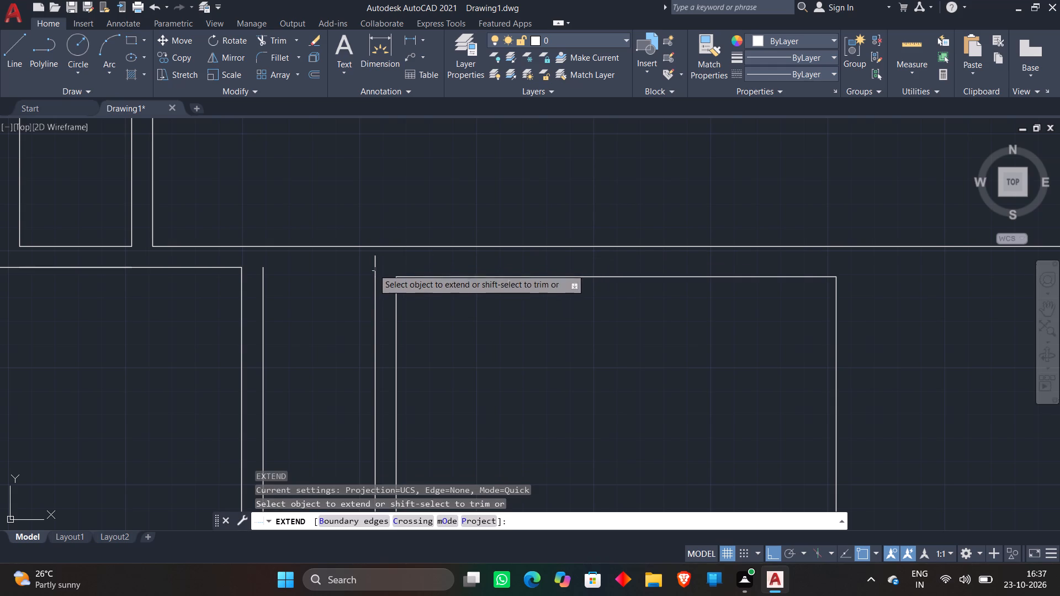
click(377, 264)
key(Escape)
scroll(613, 211, down, 3)
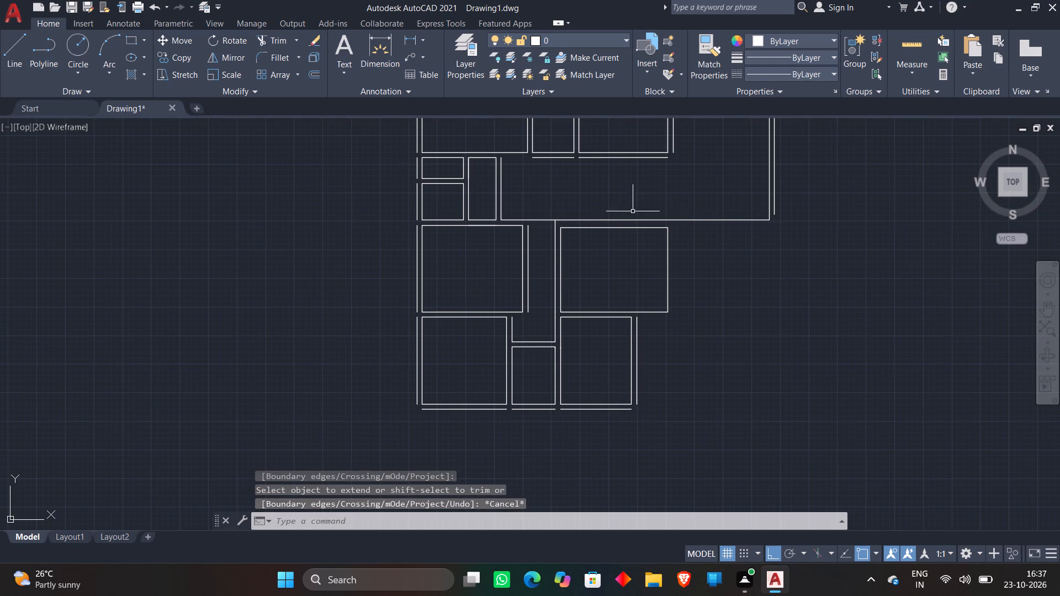
Delete the 15'8" top line of the room above the 10'4" by 12'8" room.
scroll(518, 221, up, 3)
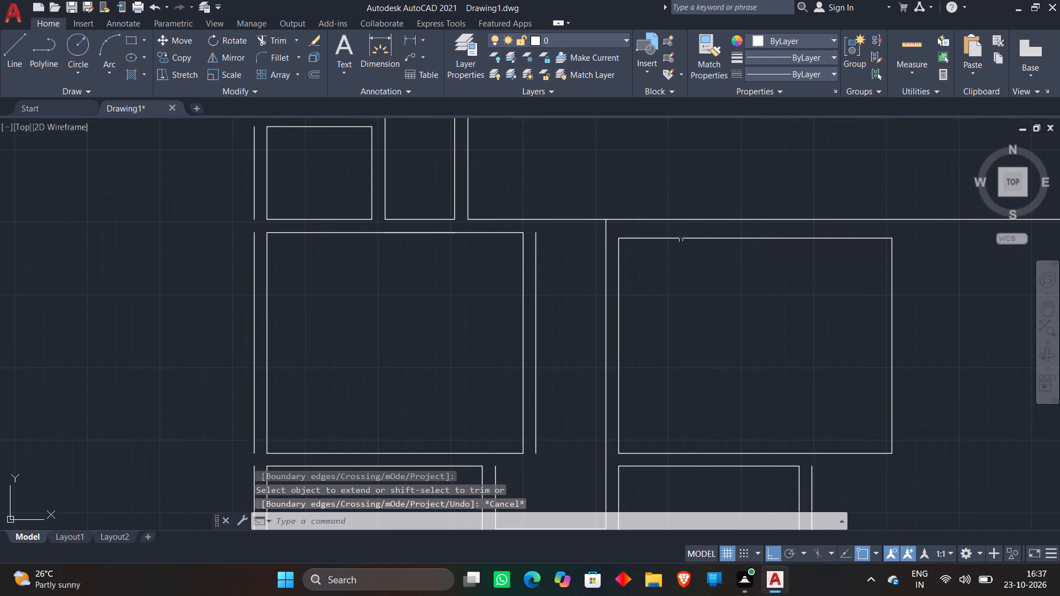
click(681, 240)
key(Delete)
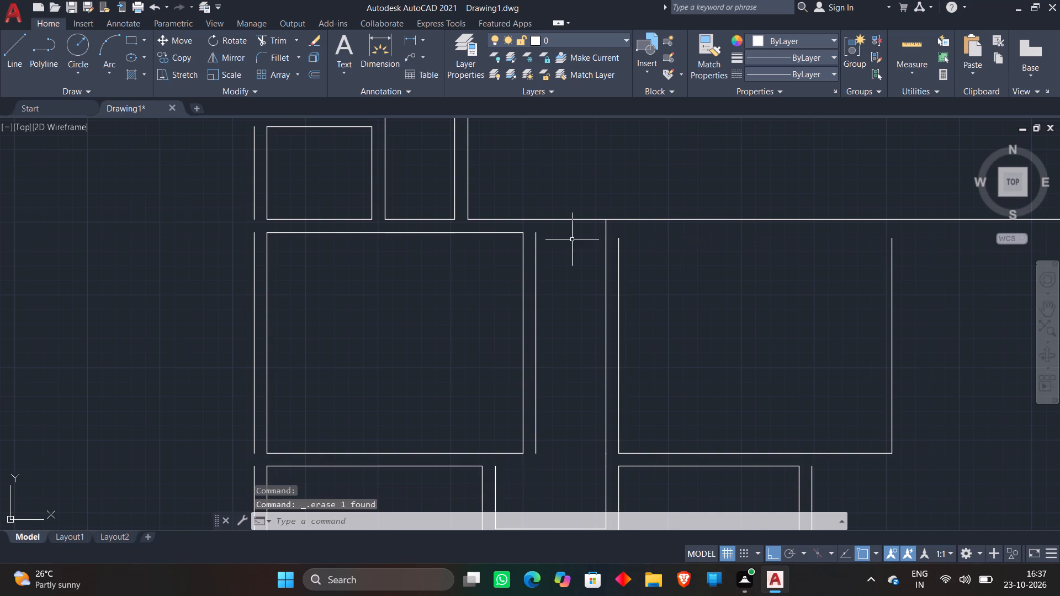
From the top end of the neighbouring left room's outer right line, draw a horizontal line right across the opened room.
scroll(549, 219, up, 1)
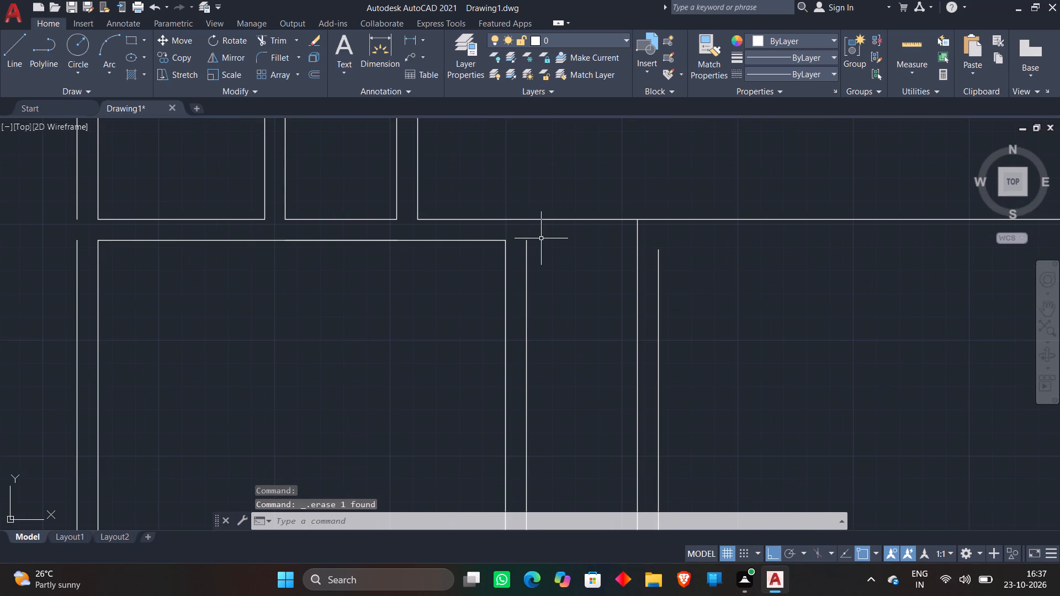
key(l)
key(space)
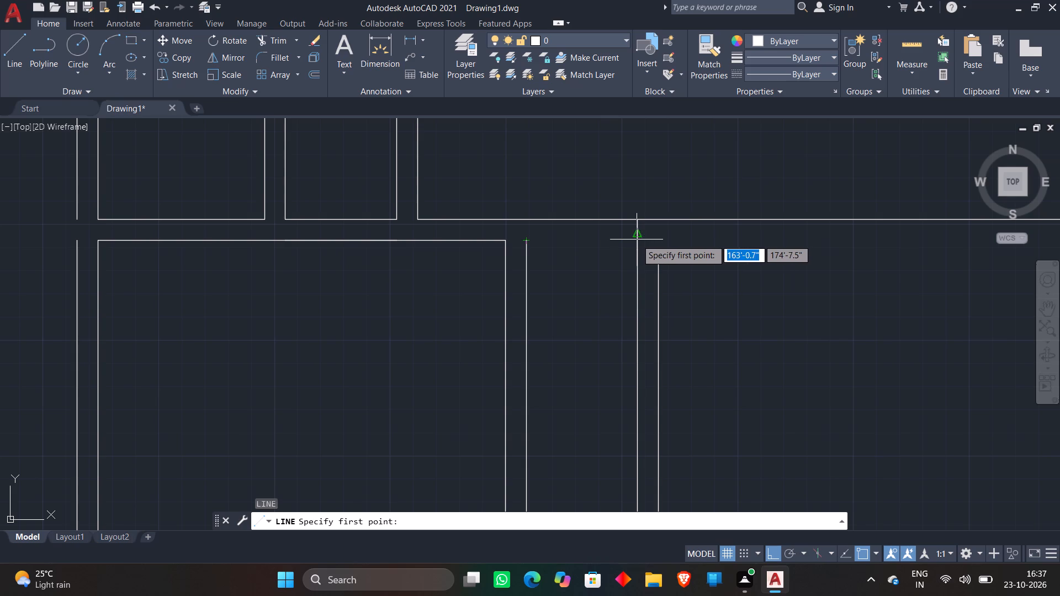
click(527, 241)
scroll(738, 237, down, 4)
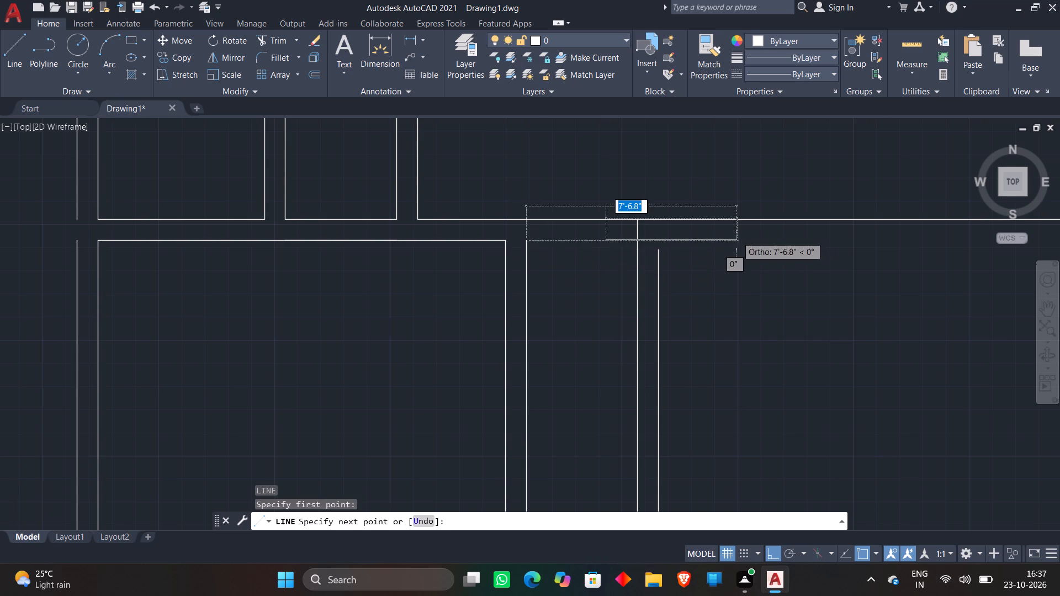
click(834, 247)
key(Escape)
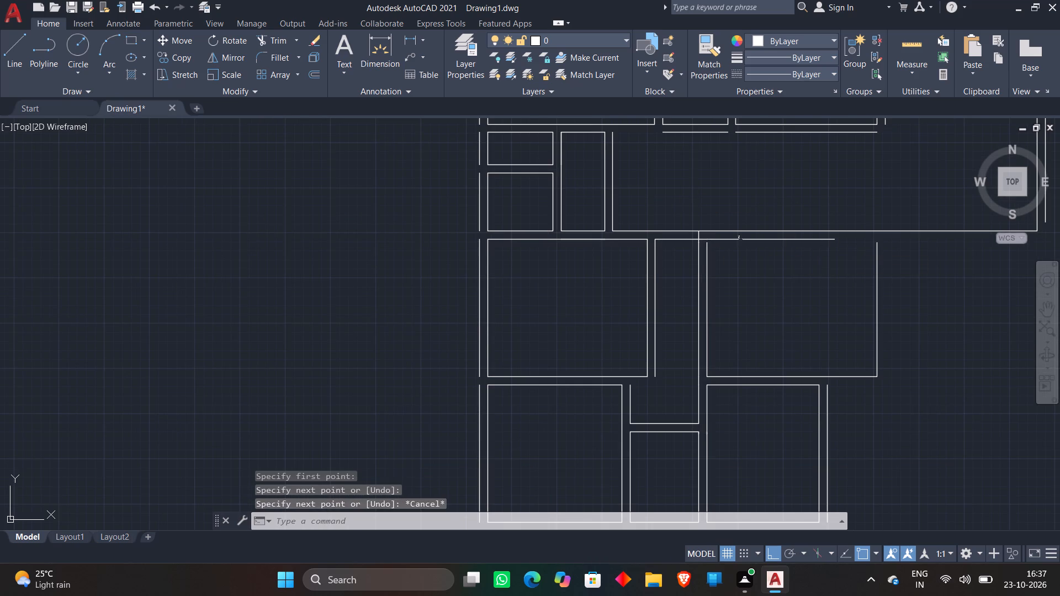
Extend the opened room's inner left line up to the new horizontal line.
scroll(735, 237, up, 2)
text(ex)
key(space)
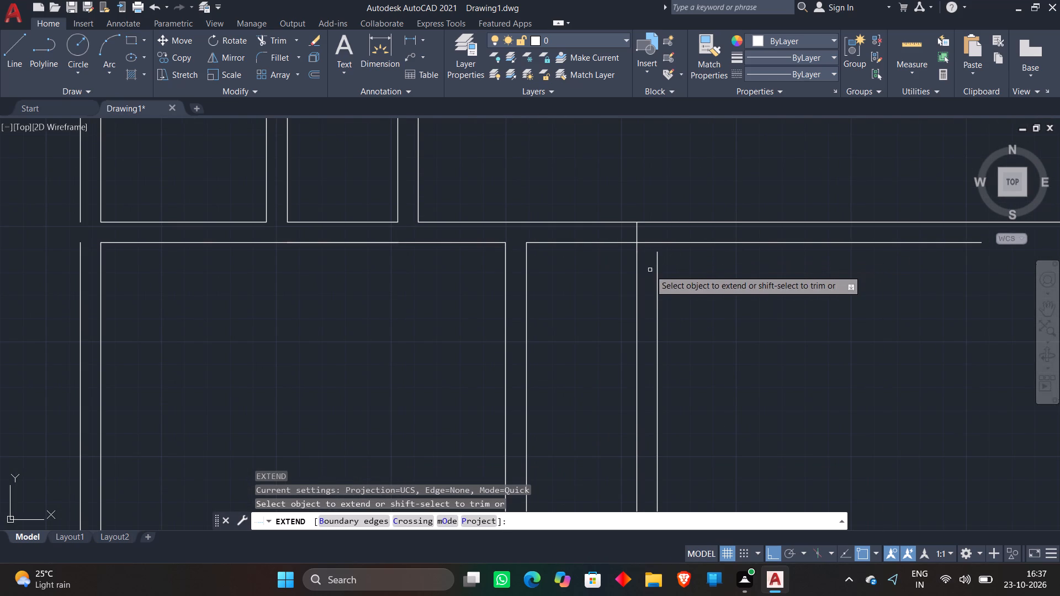
click(656, 259)
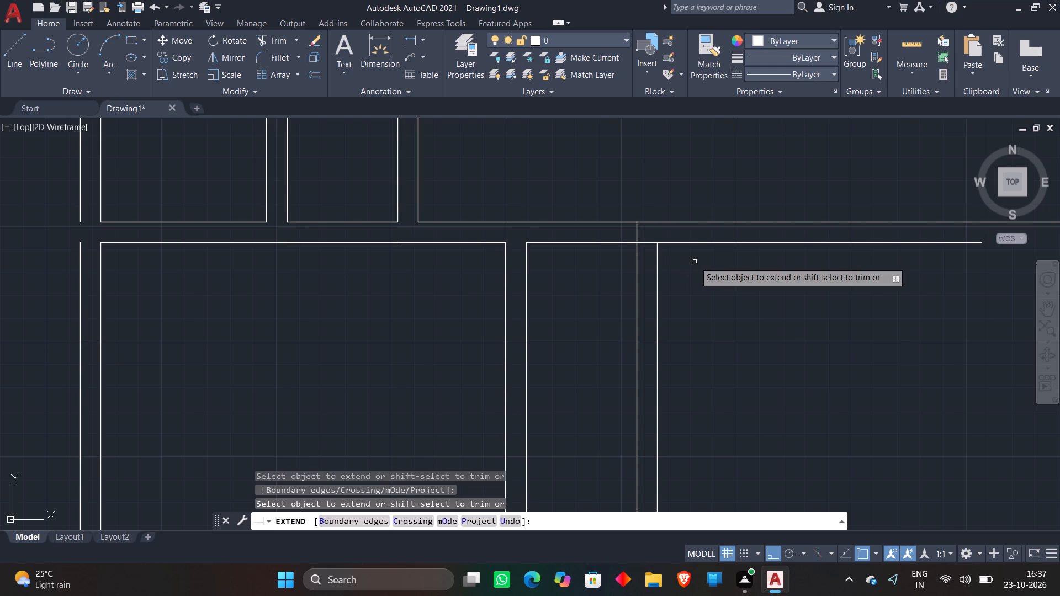
key(Escape)
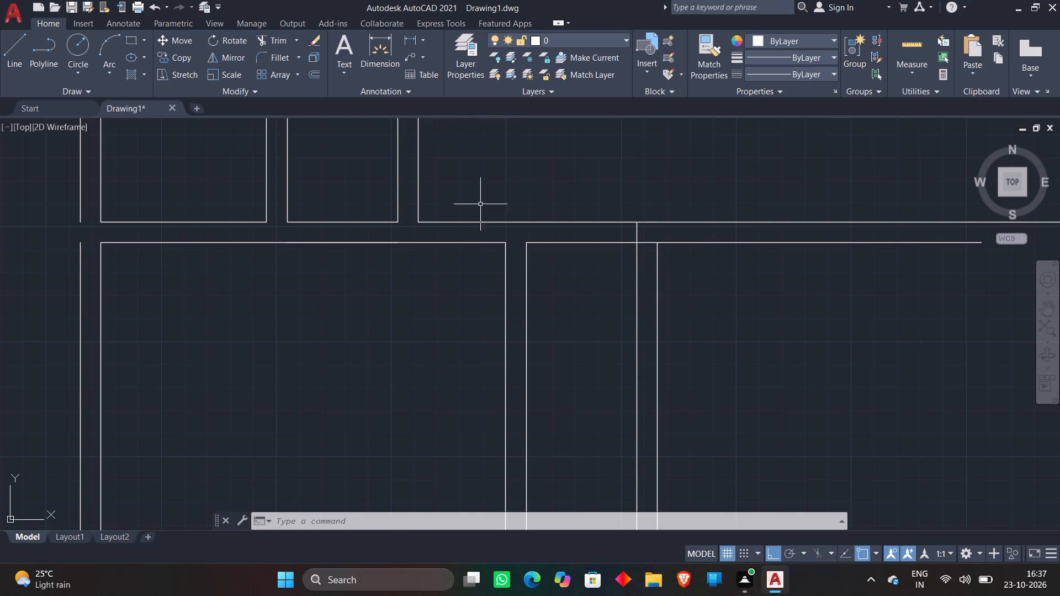
Trim away the new horizontal line's pieces across the opened room's left wall and the passage beside it.
scroll(522, 263, down, 1)
scroll(648, 251, up, 1)
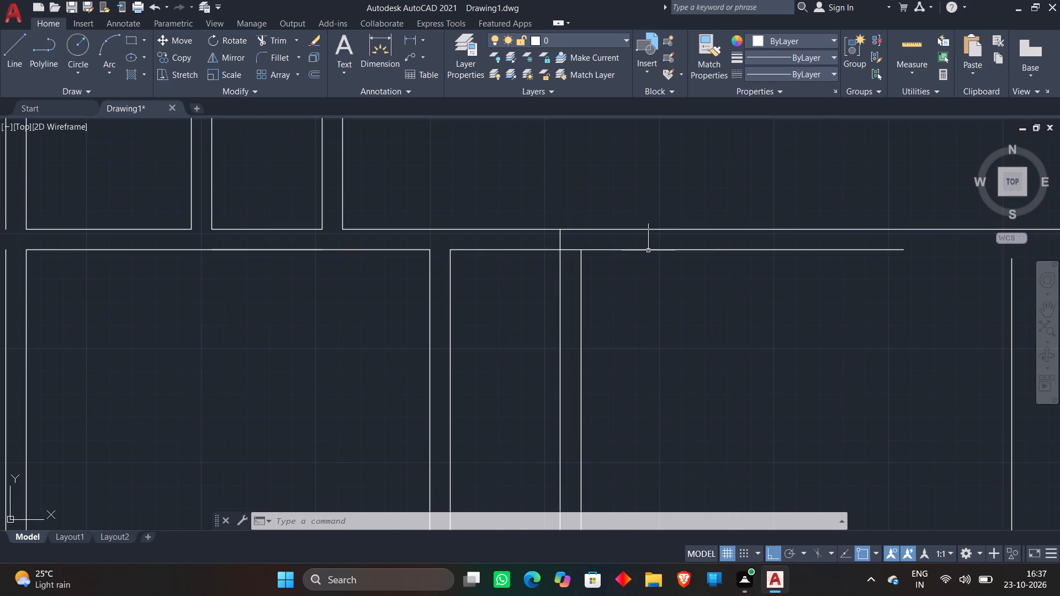
key(t)
key(r)
key(space)
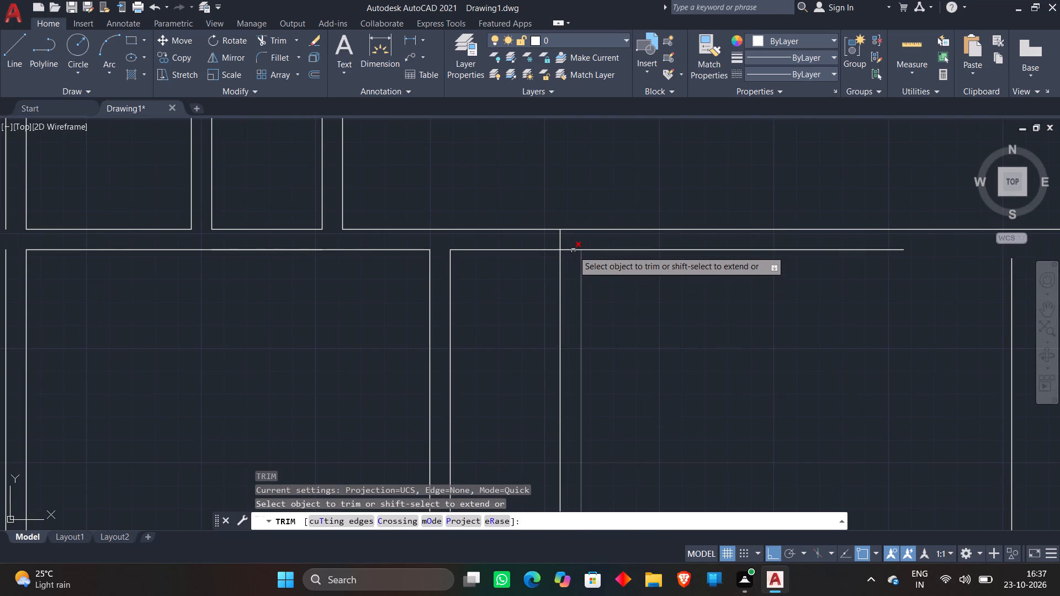
click(573, 248)
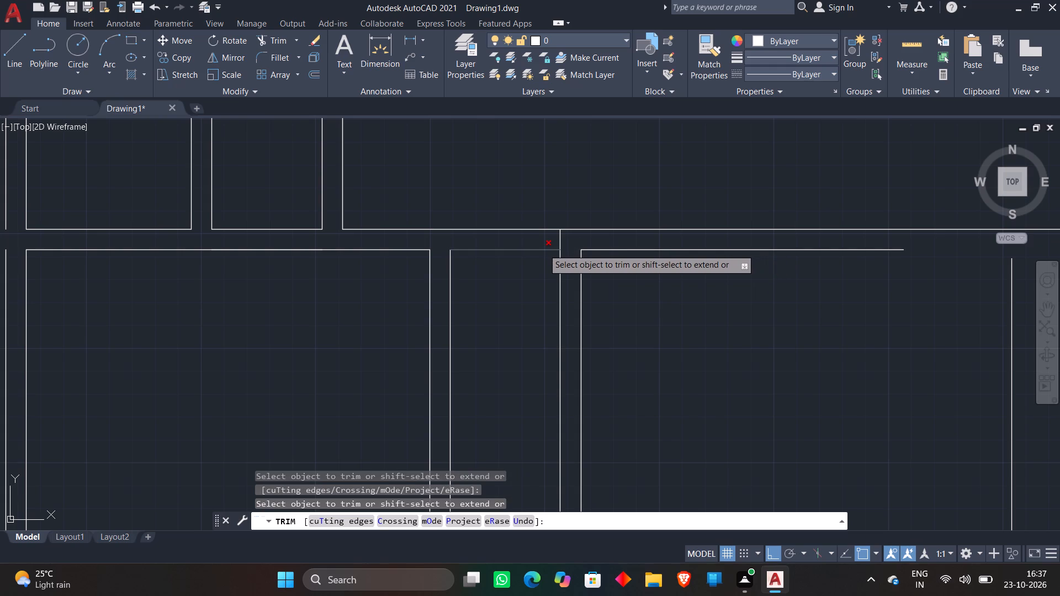
click(543, 249)
key(Escape)
Extend the opened room's right line up to the long horizontal wall line, and its top line across to that right line.
scroll(541, 253, down, 3)
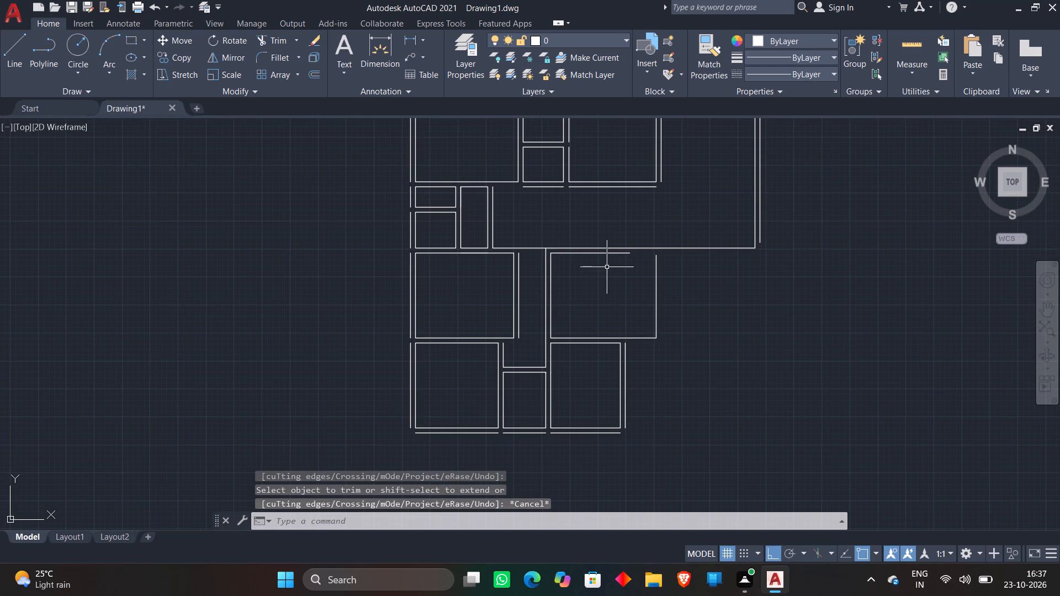
text(ex)
key(space)
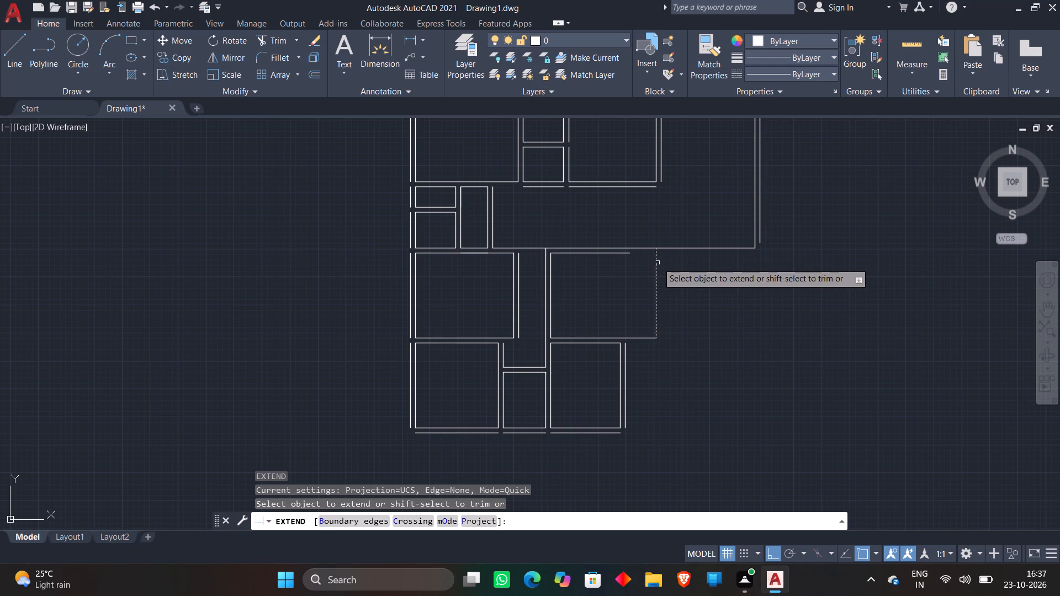
click(656, 264)
scroll(633, 244, up, 3)
click(602, 268)
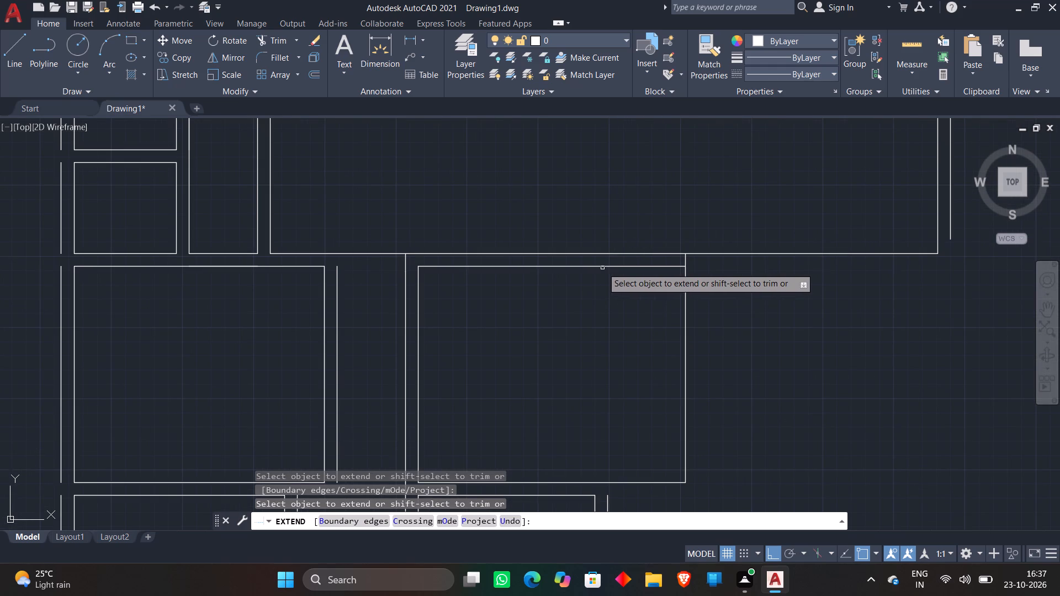
key(Escape)
Offset the room's right line 9" outward to form the outer face of its right wall.
scroll(727, 289, down, 2)
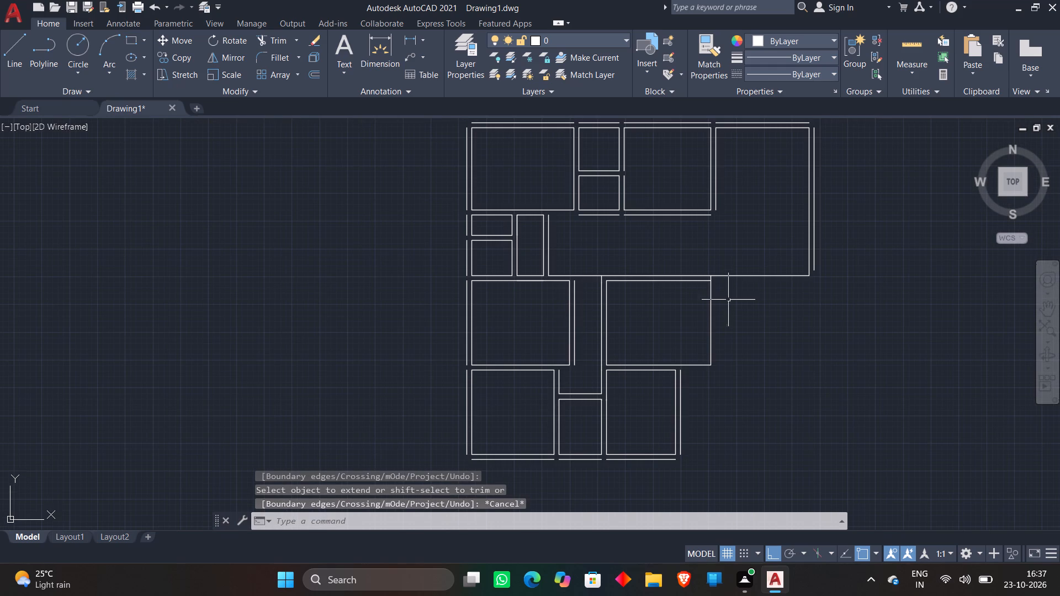
key(o)
key(Return)
key(Return)
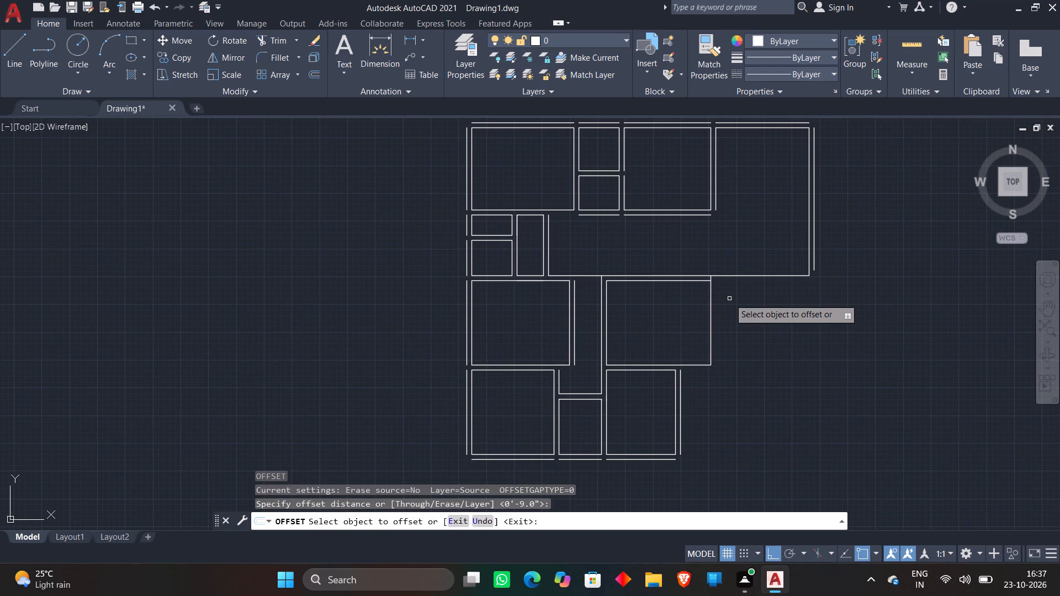
click(712, 333)
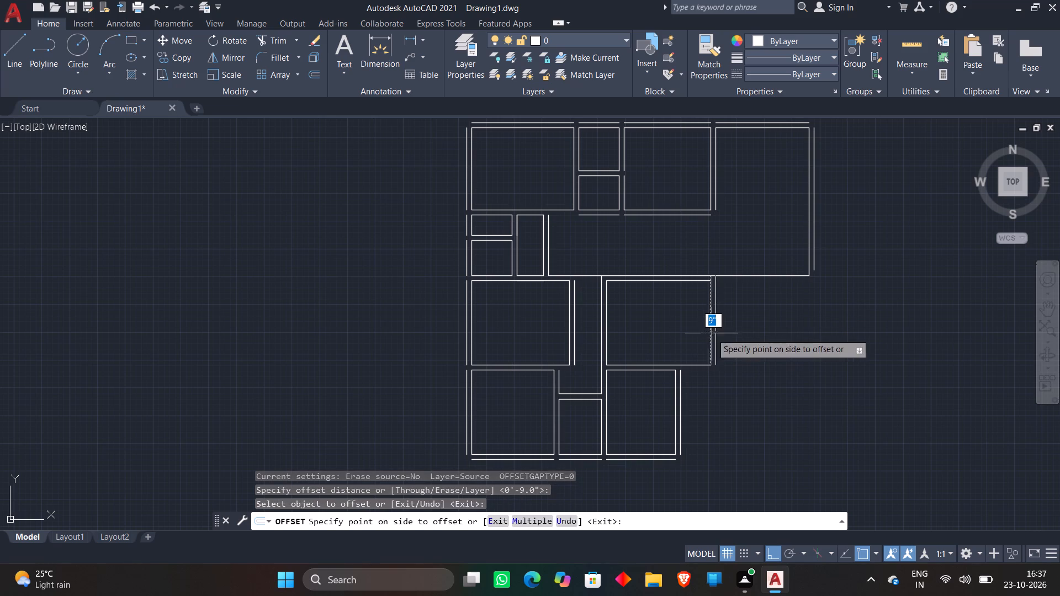
click(785, 327)
key(Escape)
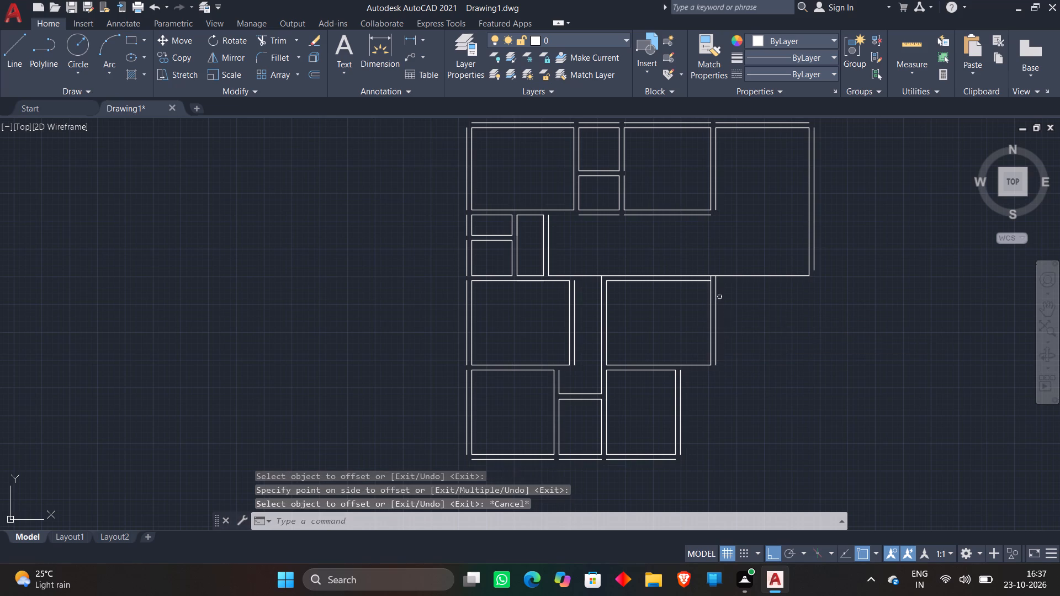
Trim off the stub of the room's inner right line that projects above its top line.
scroll(715, 275, up, 4)
text(tr)
key(space)
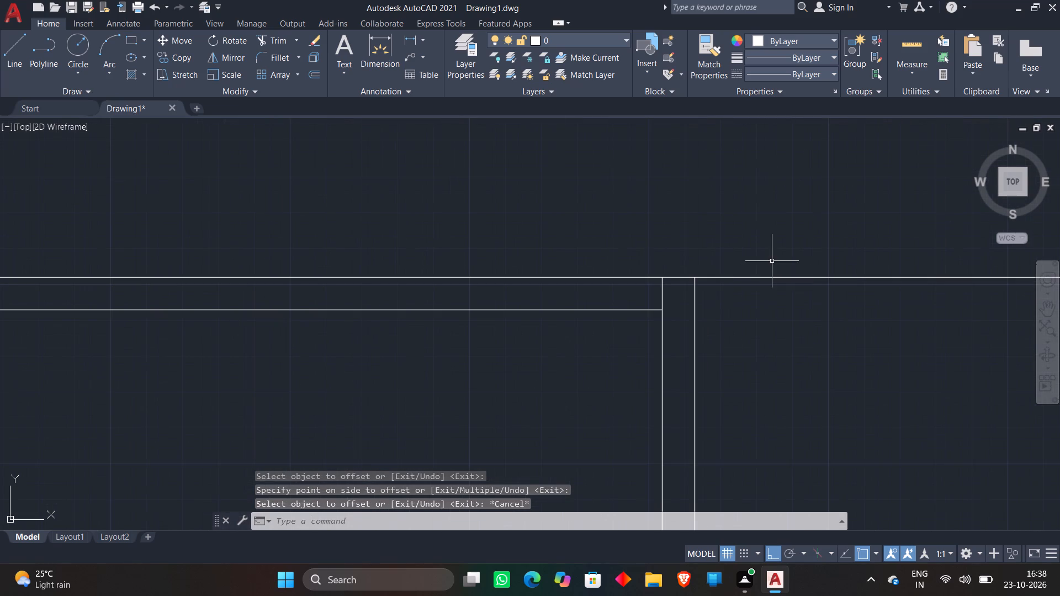
scroll(677, 284, up, 3)
click(645, 305)
click(549, 321)
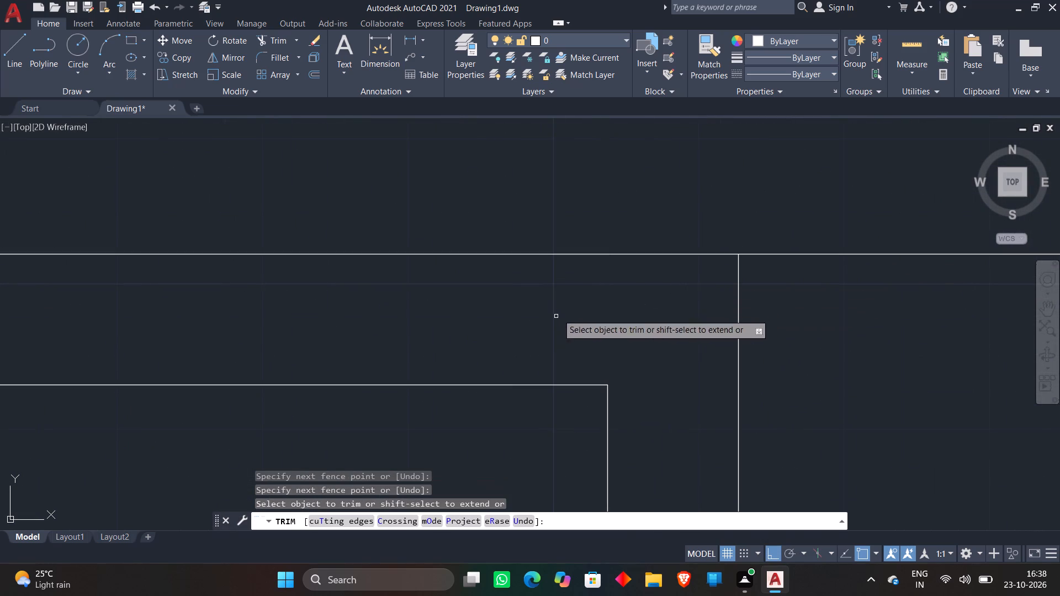
scroll(653, 214, down, 5)
key(Escape)
From the top end of the lower right room's outer right line, draw three 3' lines forming a 3' by 3' square outside the wall.
scroll(722, 188, down, 2)
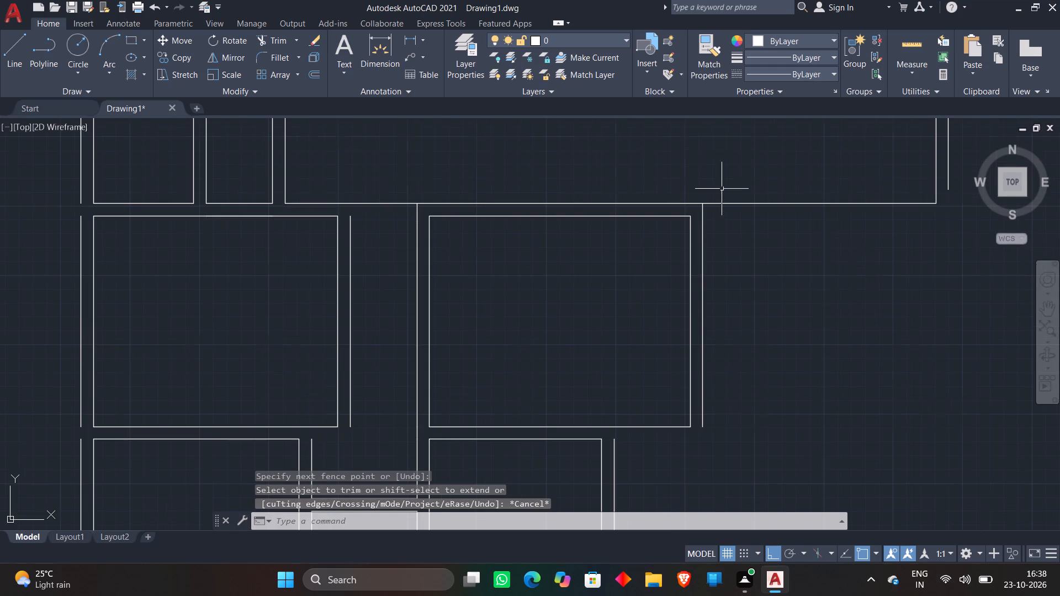
scroll(721, 190, down, 1)
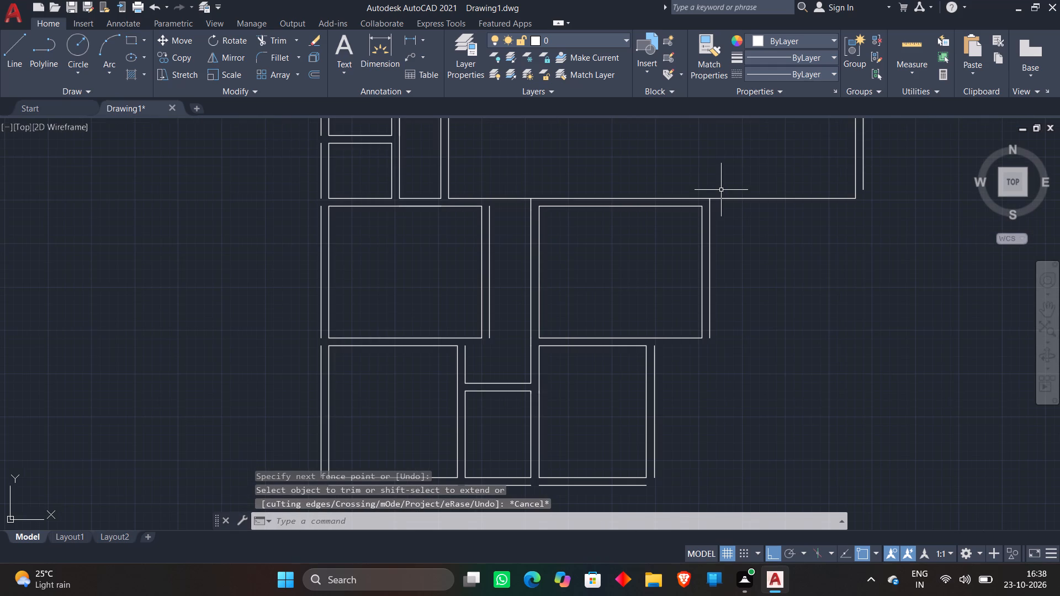
scroll(722, 209, down, 2)
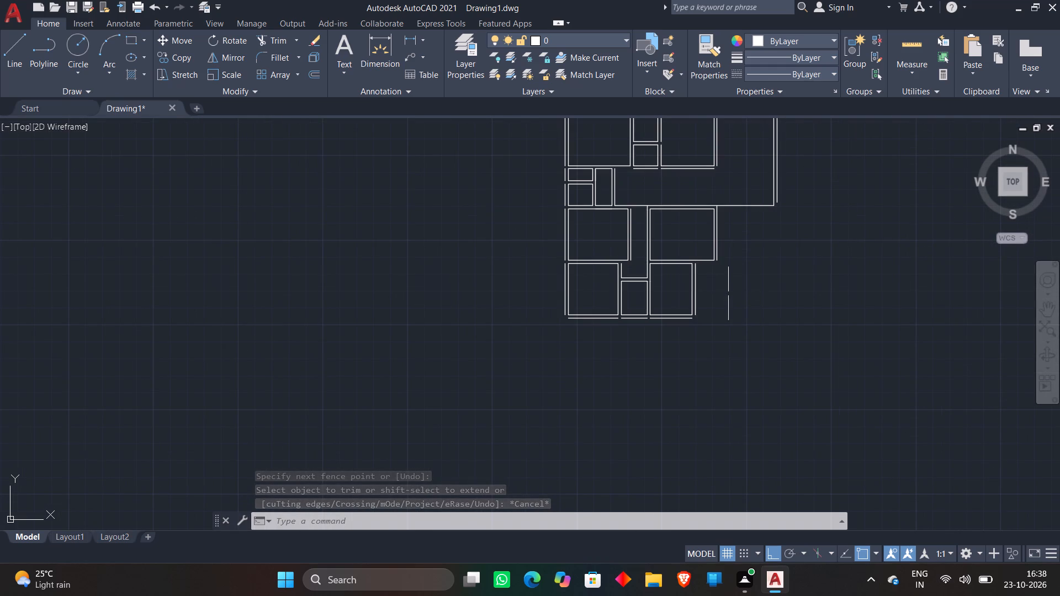
scroll(728, 292, up, 1)
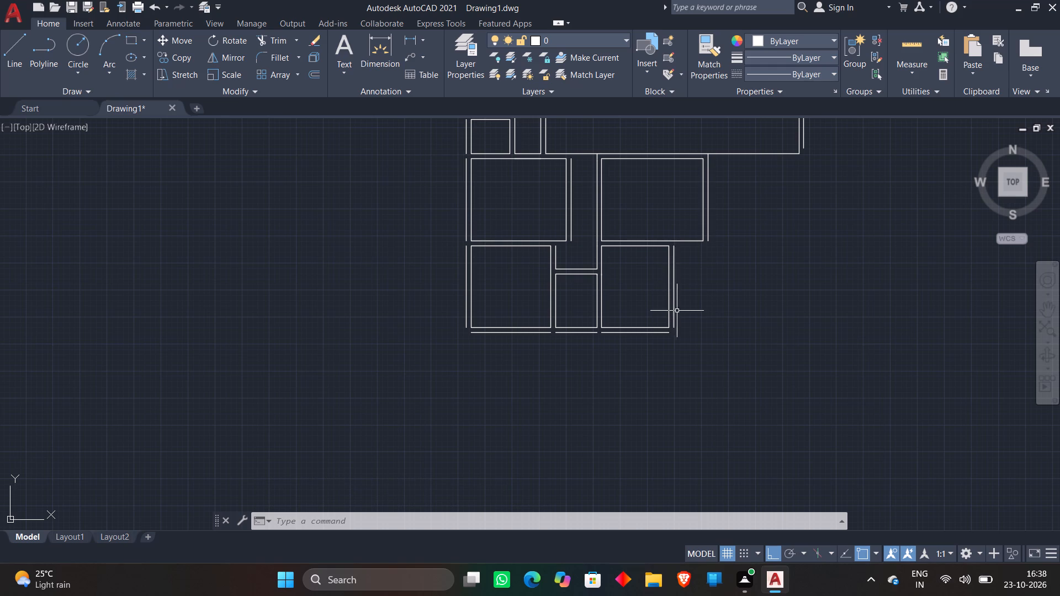
scroll(679, 311, up, 4)
scroll(680, 307, down, 5)
middle_drag(707, 272, 657, 371)
scroll(651, 337, down, 1)
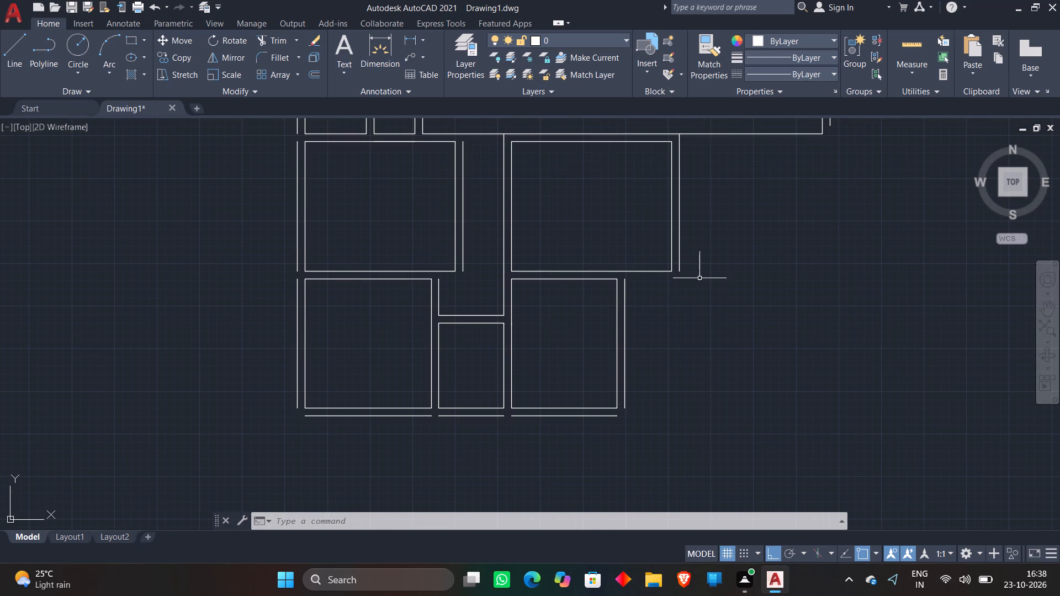
scroll(715, 273, up, 2)
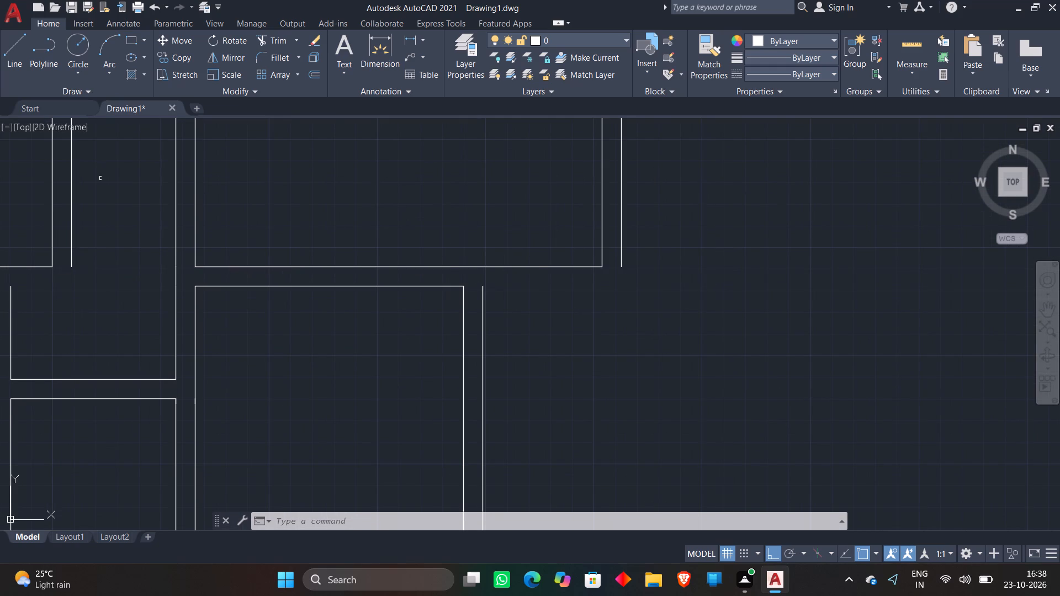
click(10, 58)
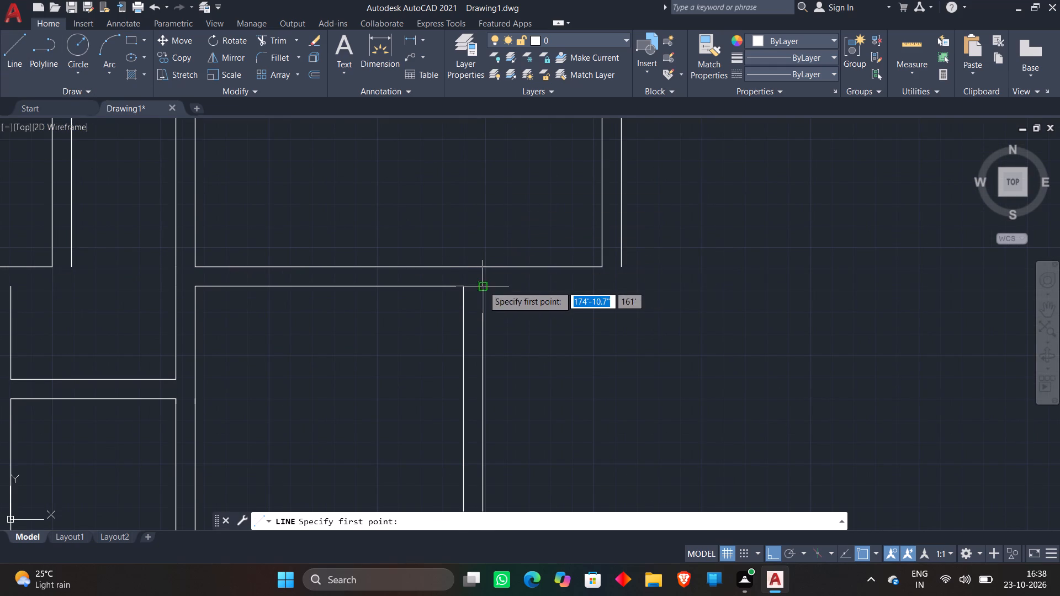
click(483, 286)
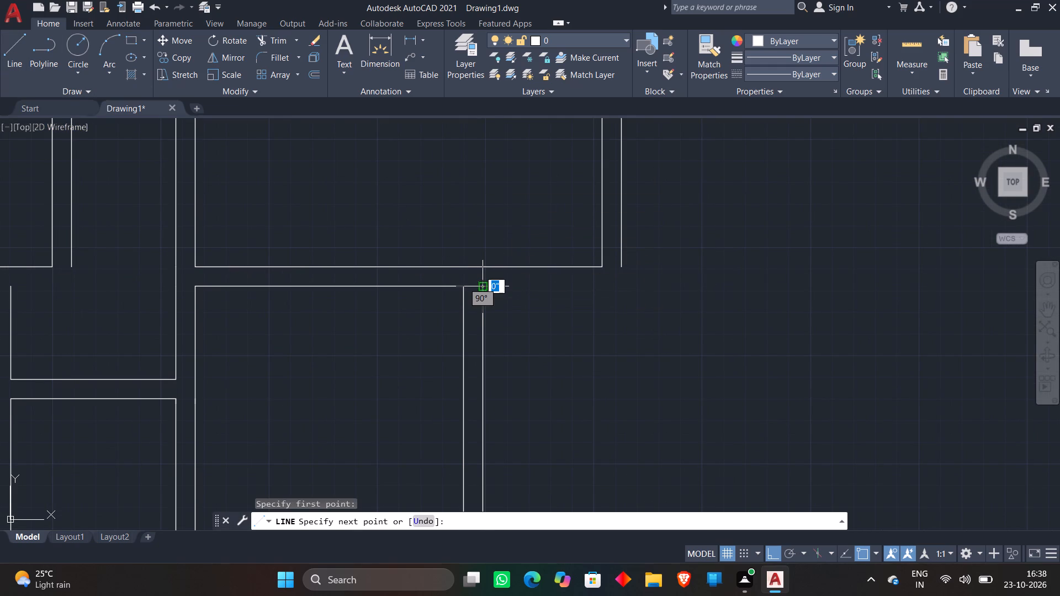
text(3')
key(Return)
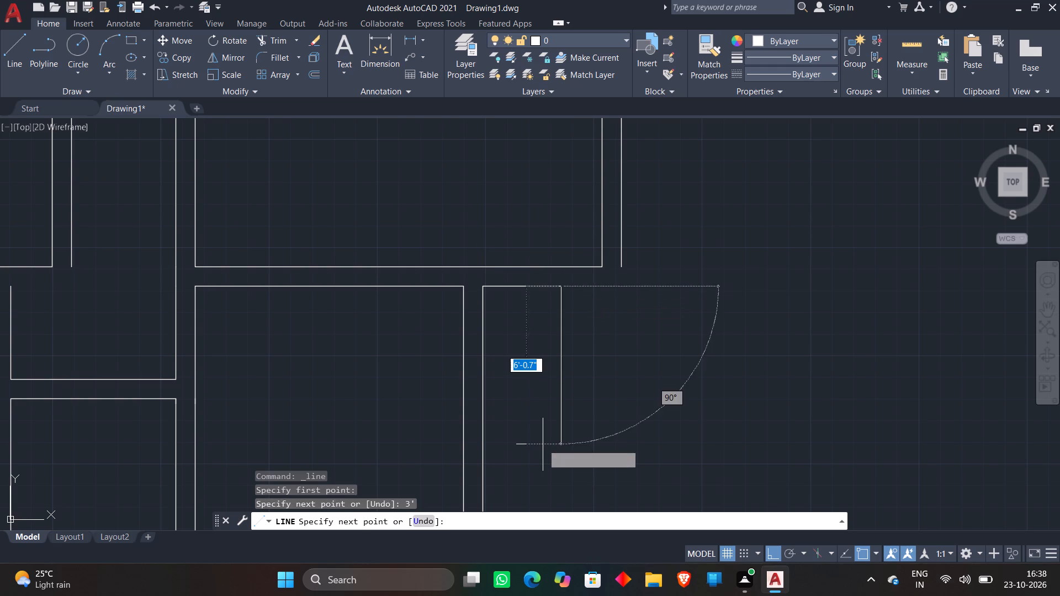
text(3')
key(Return)
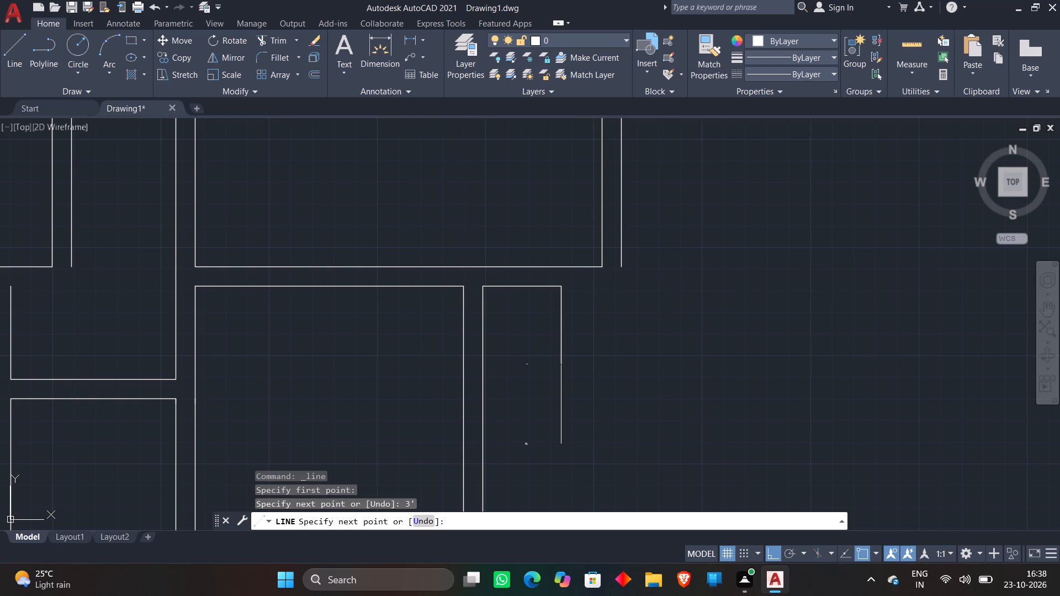
text(3')
key(Return)
key(Escape)
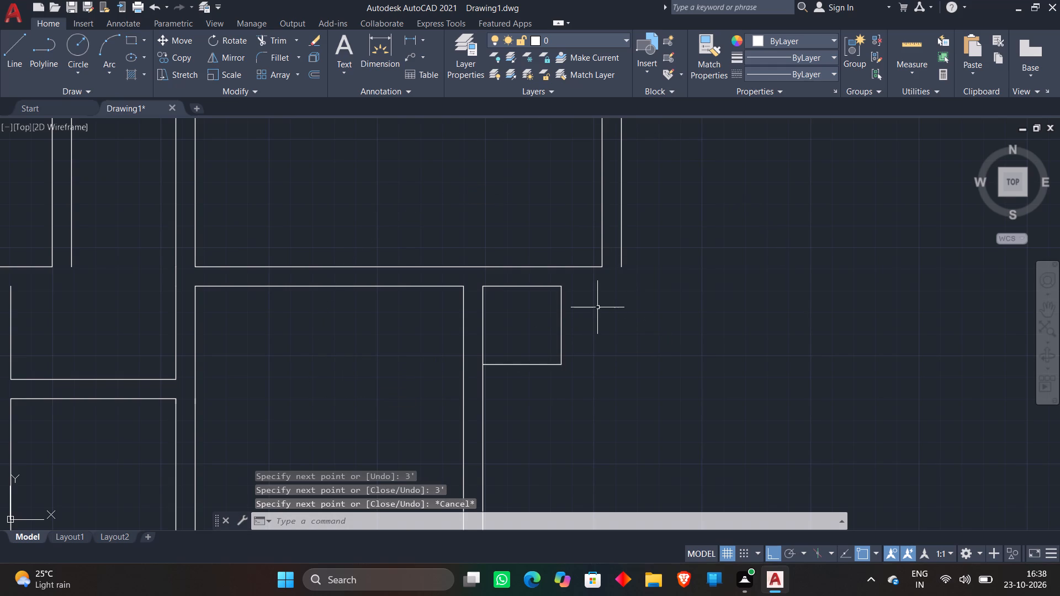
Draw a second 3' by 3' square adjoining the right side of the first, using three 3' lines from its top right corner.
key(l)
key(space)
click(560, 287)
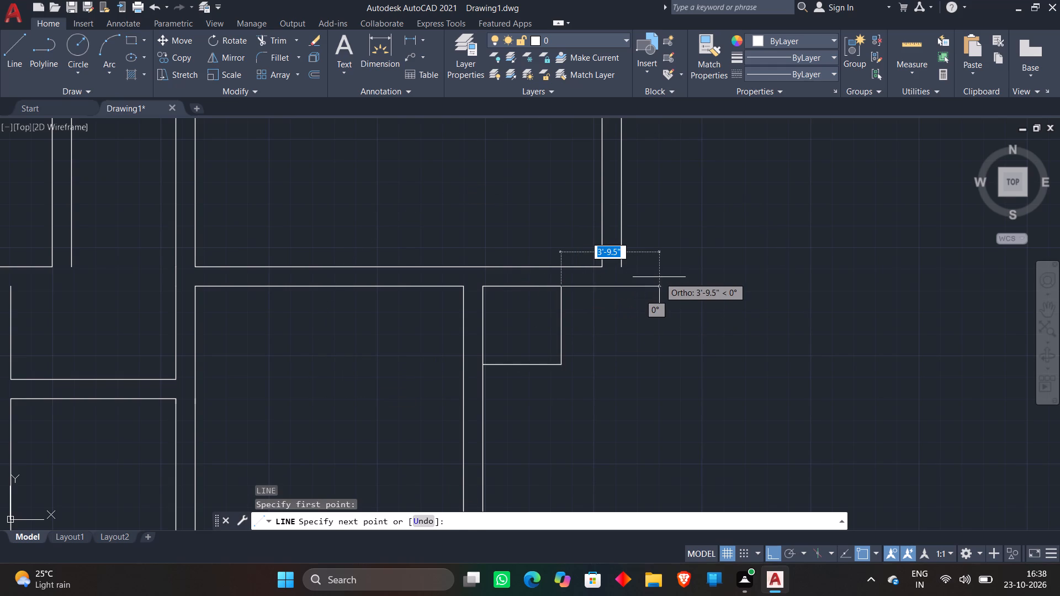
text(3')
key(Return)
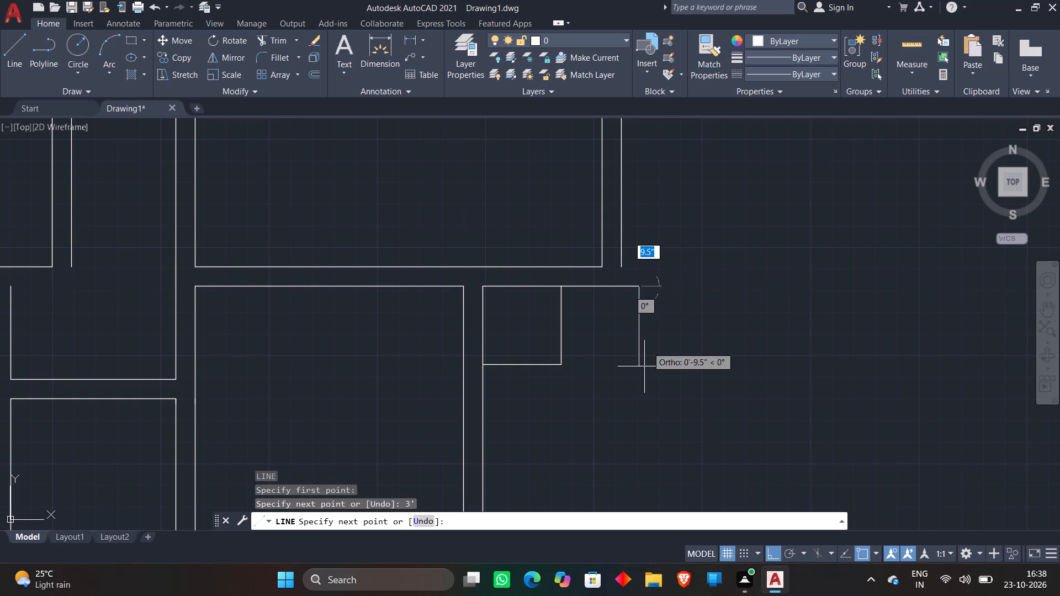
text(3')
key(Return)
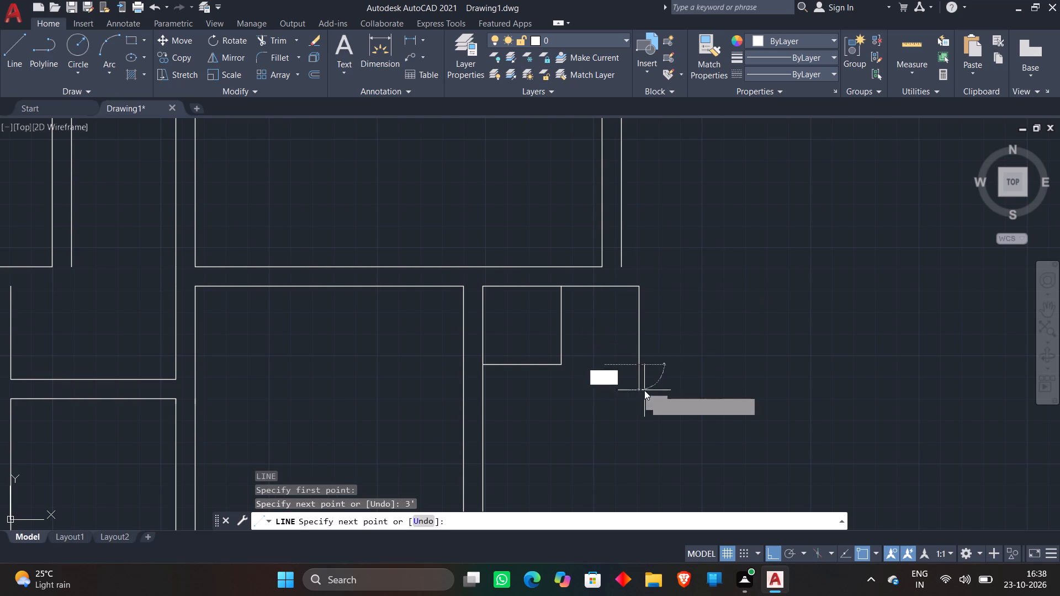
text(3')
key(Return)
key(Escape)
Offset the line shared by the two squares twice to the right at 1' spacing to form step lines.
key(o)
key(Return)
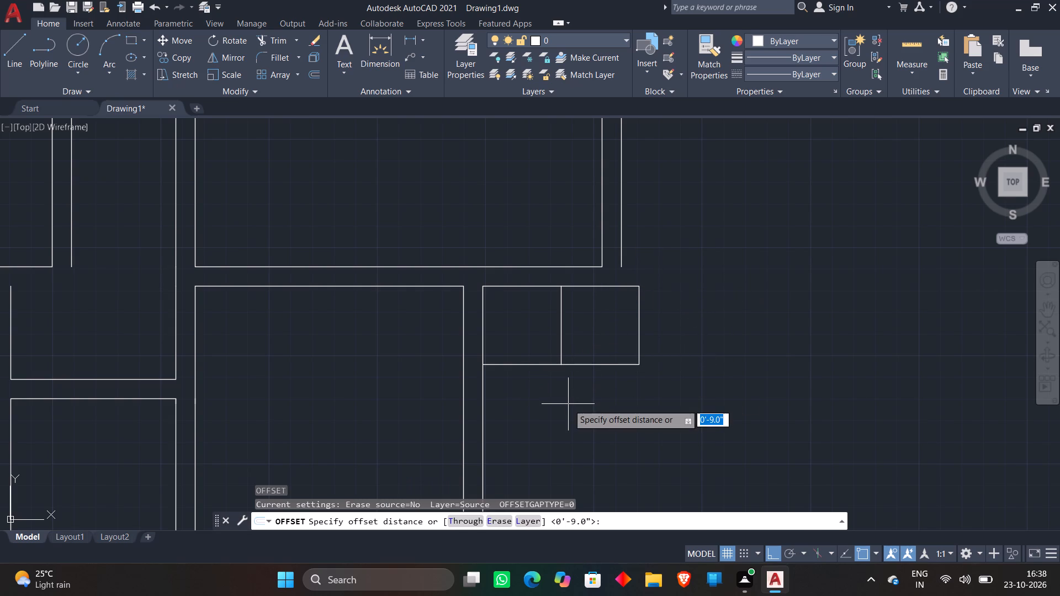
text(1')
key(Return)
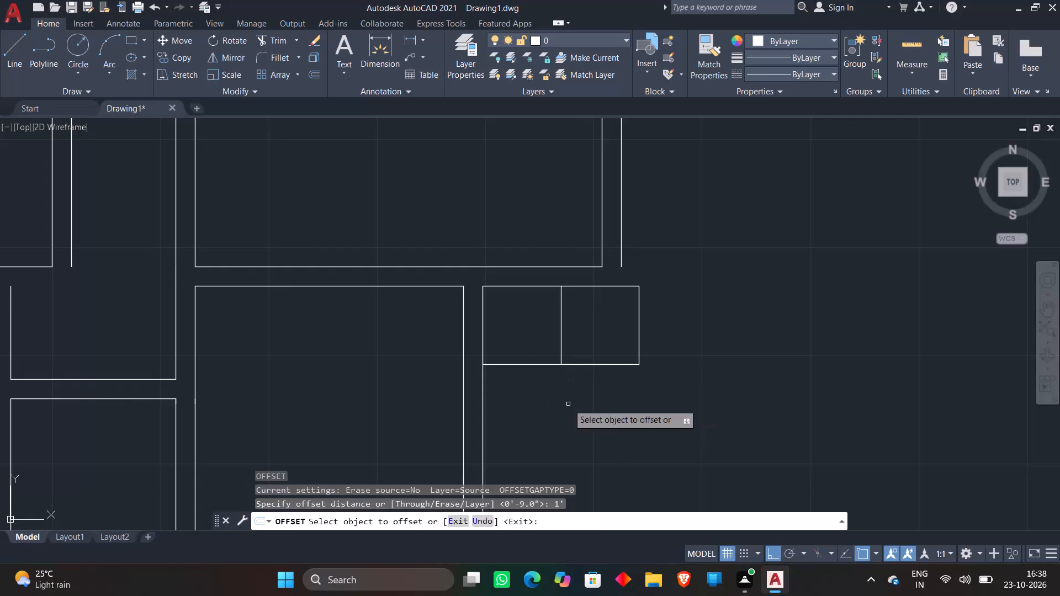
click(560, 344)
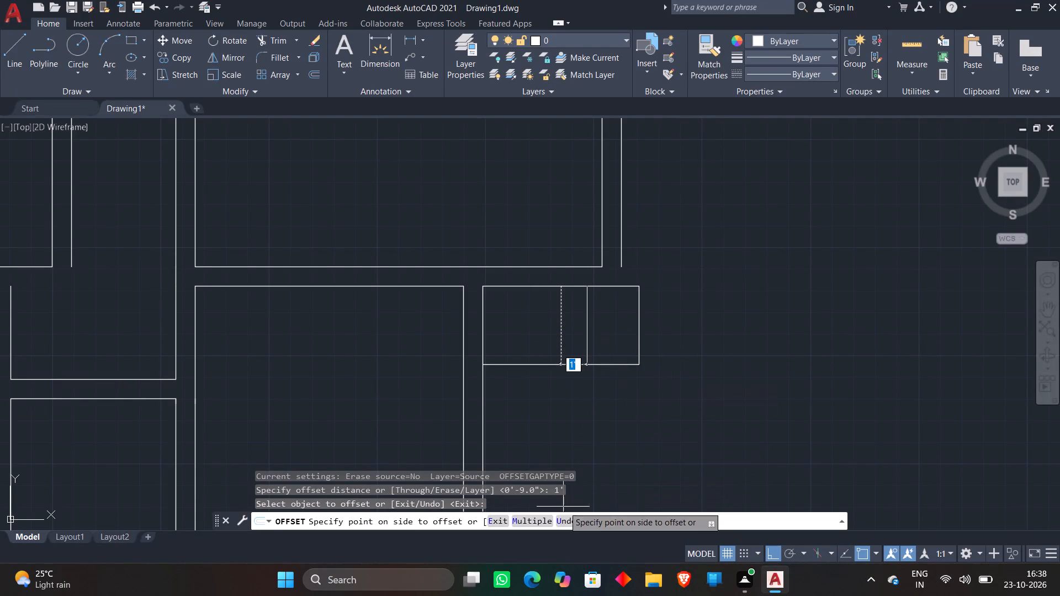
click(543, 517)
click(695, 402)
click(781, 371)
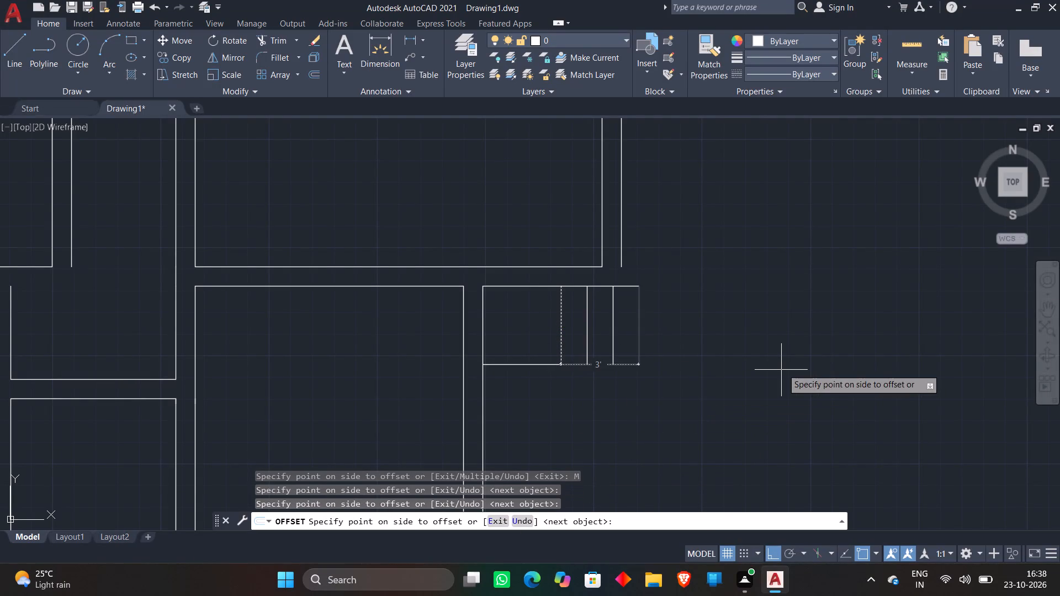
key(Escape)
From the bottom end of the lower right room's outer right line, draw three 3' lines forming a 3' by 3' square outside the wall.
scroll(673, 277, down, 3)
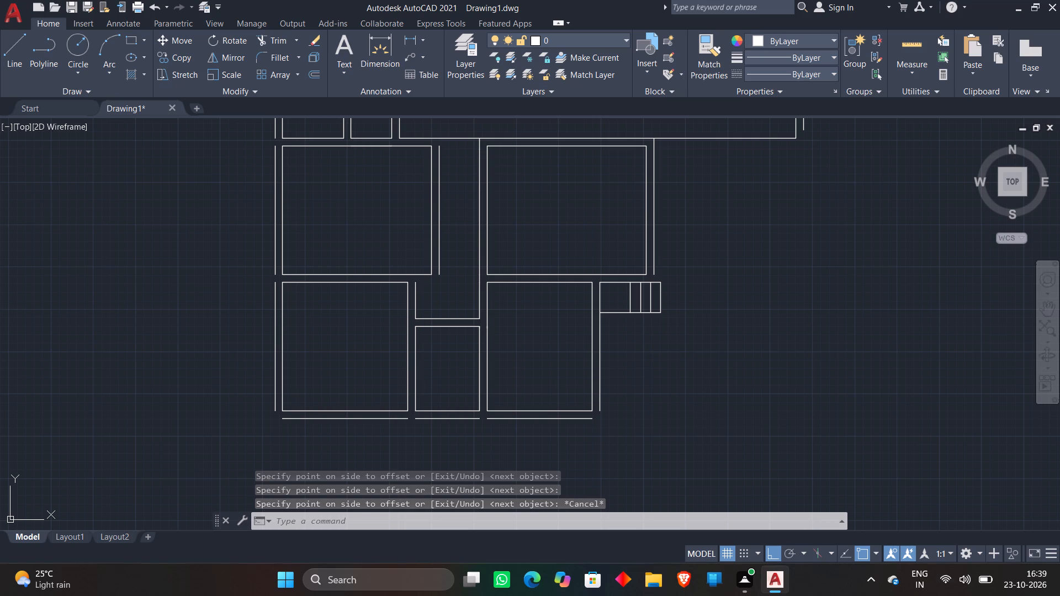
key(l)
key(space)
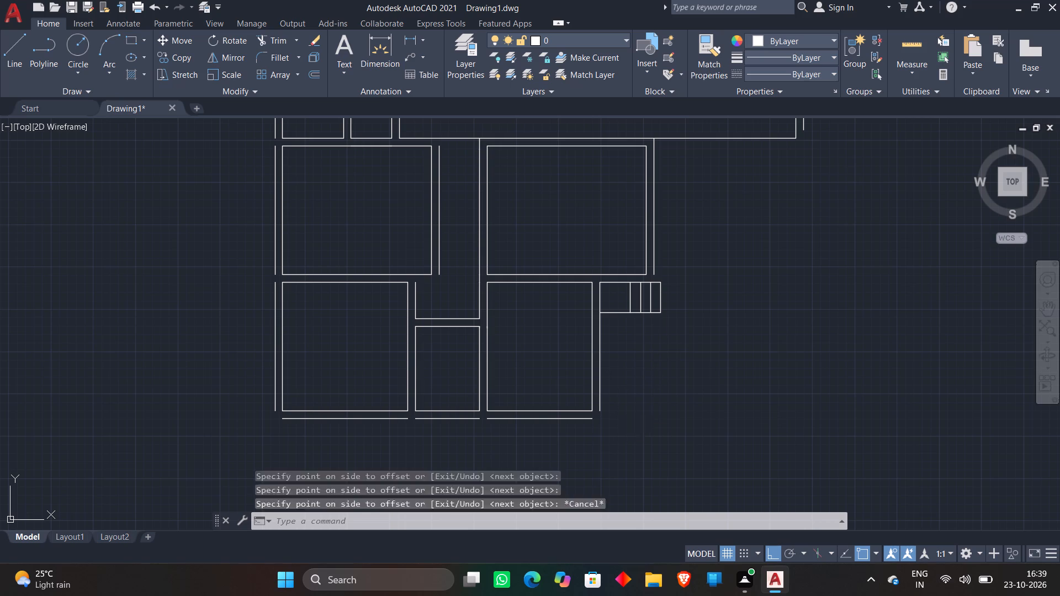
scroll(622, 411, up, 1)
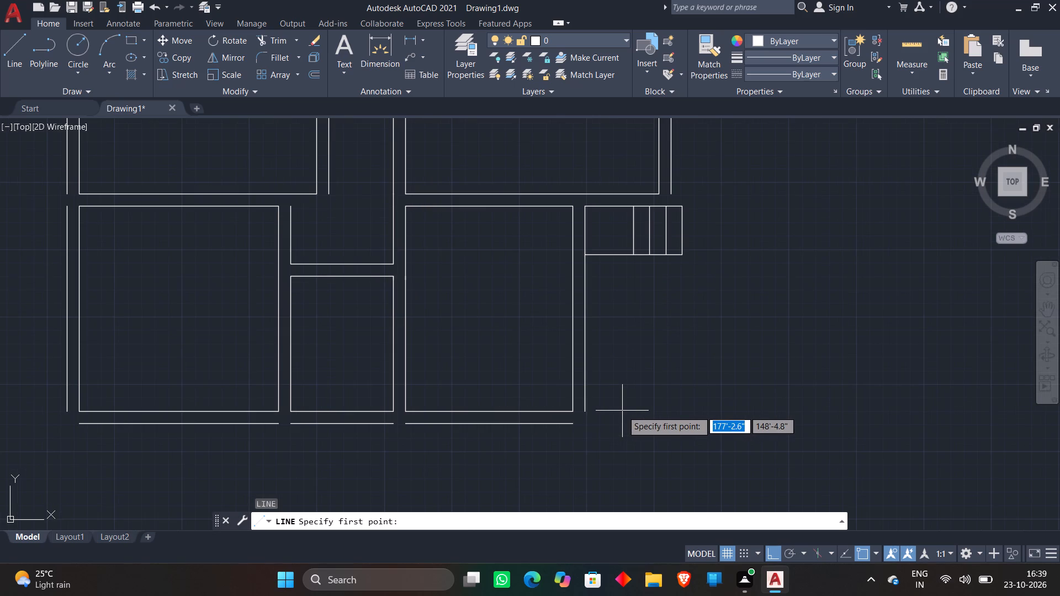
click(586, 412)
text(3')
key(Return)
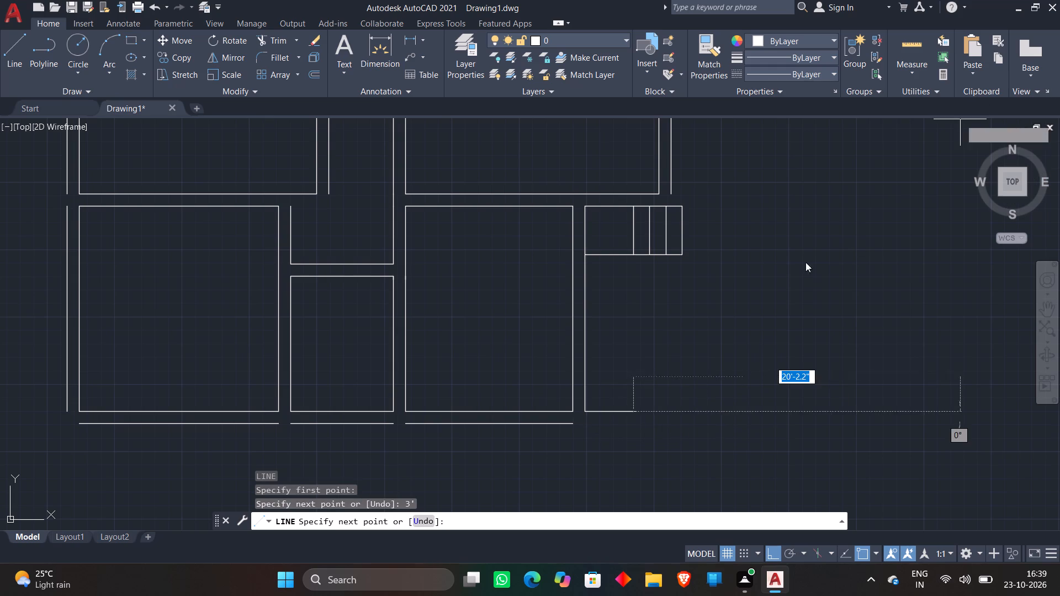
text(3')
key(Return)
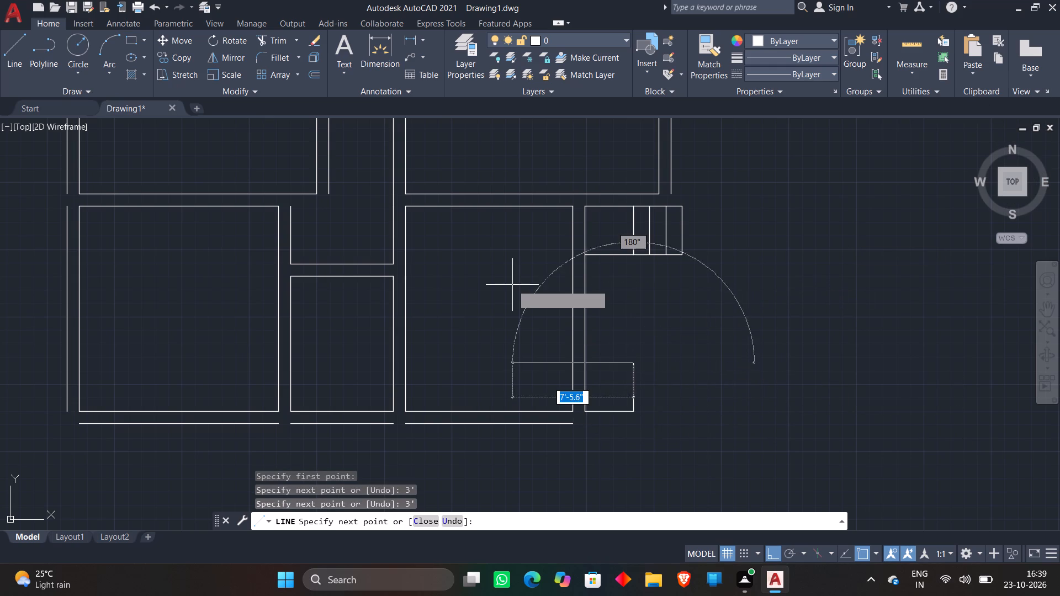
text(3')
key(Return)
key(Escape)
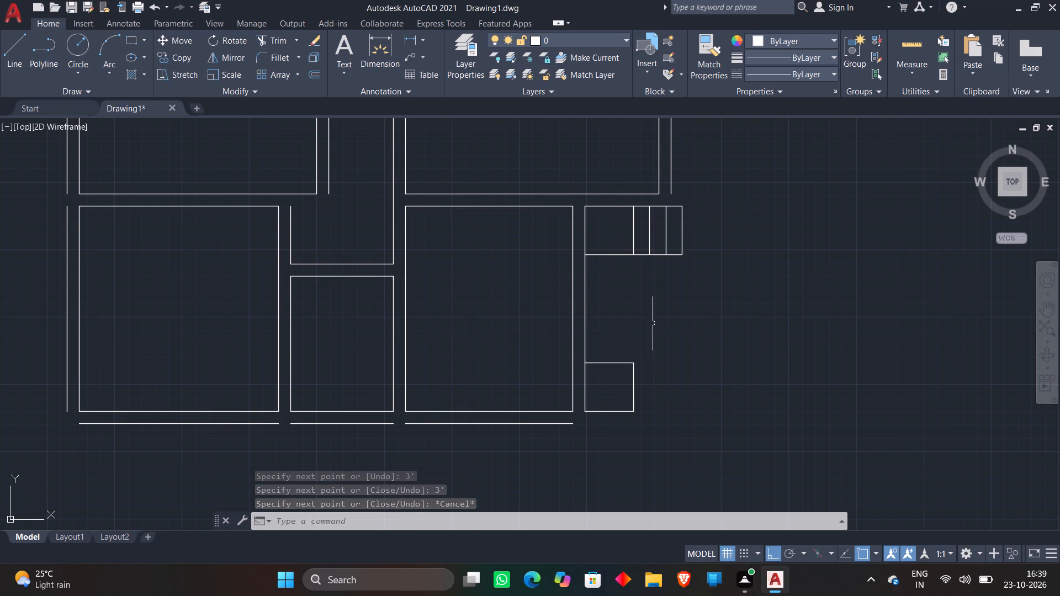
Offset the lower square's top line upward six times at 1' spacing to form step lines toward the upper landing.
key(o)
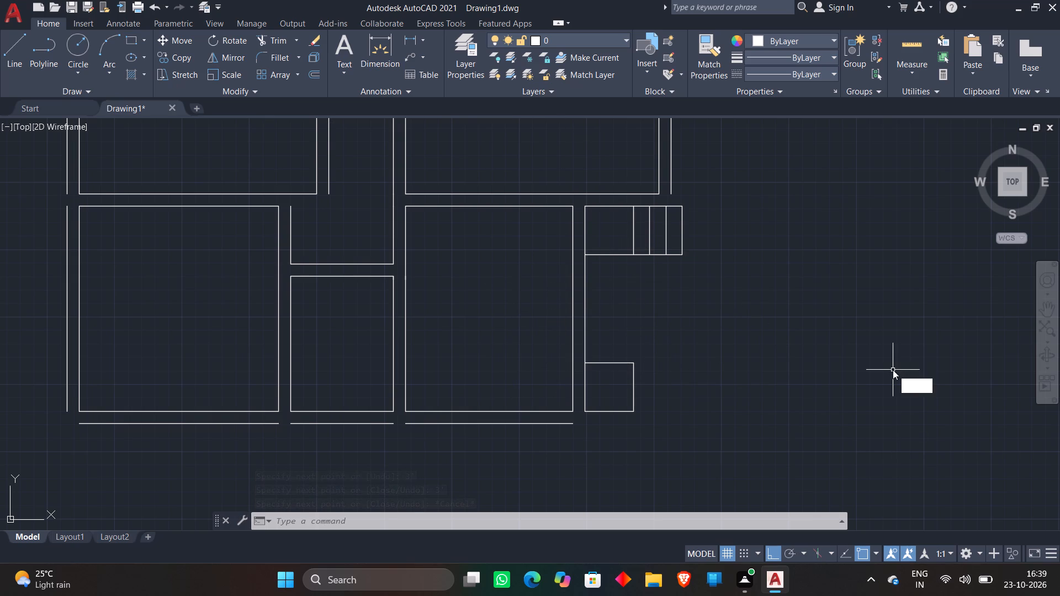
key(Return)
key(Return)
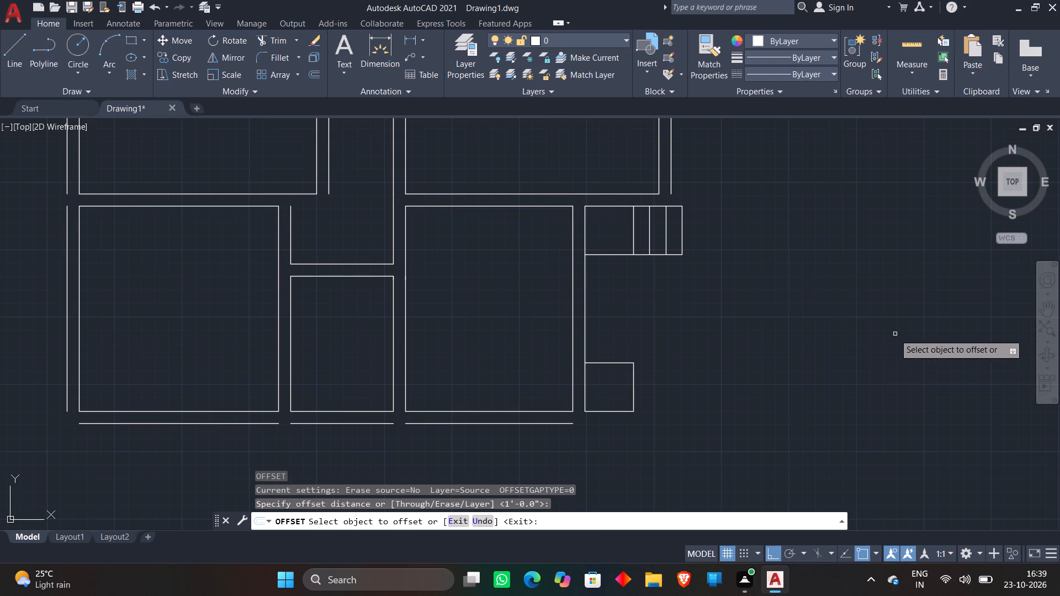
click(609, 364)
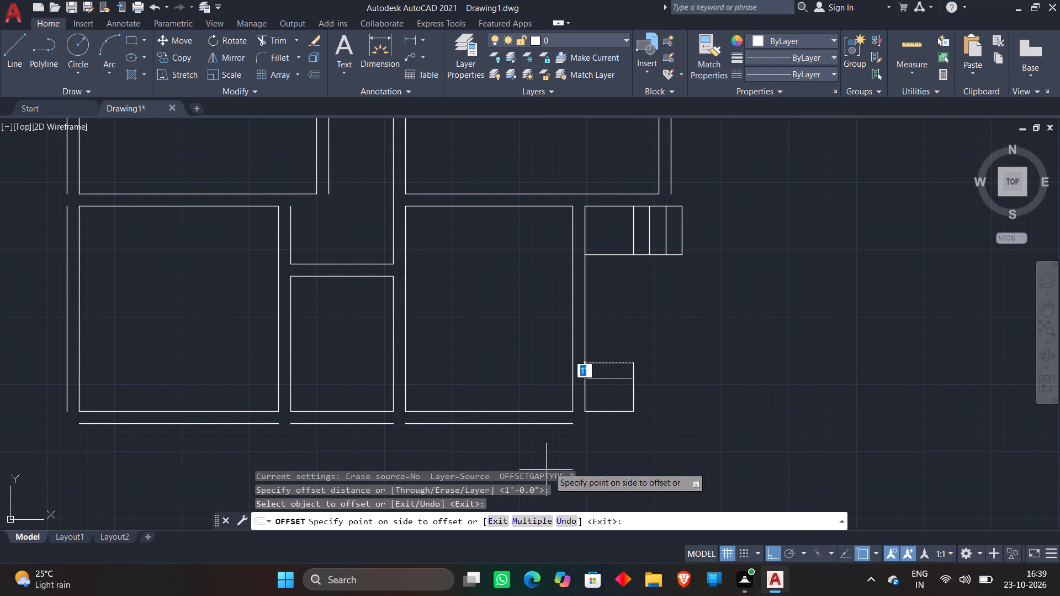
click(518, 517)
click(675, 348)
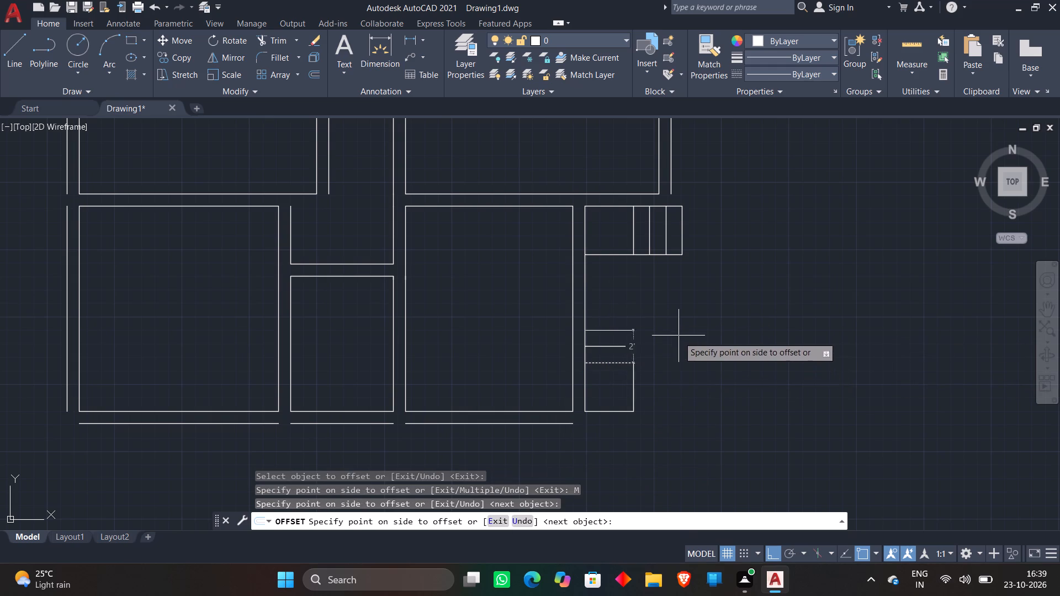
click(679, 333)
double_click(682, 320)
click(683, 314)
click(696, 290)
click(711, 270)
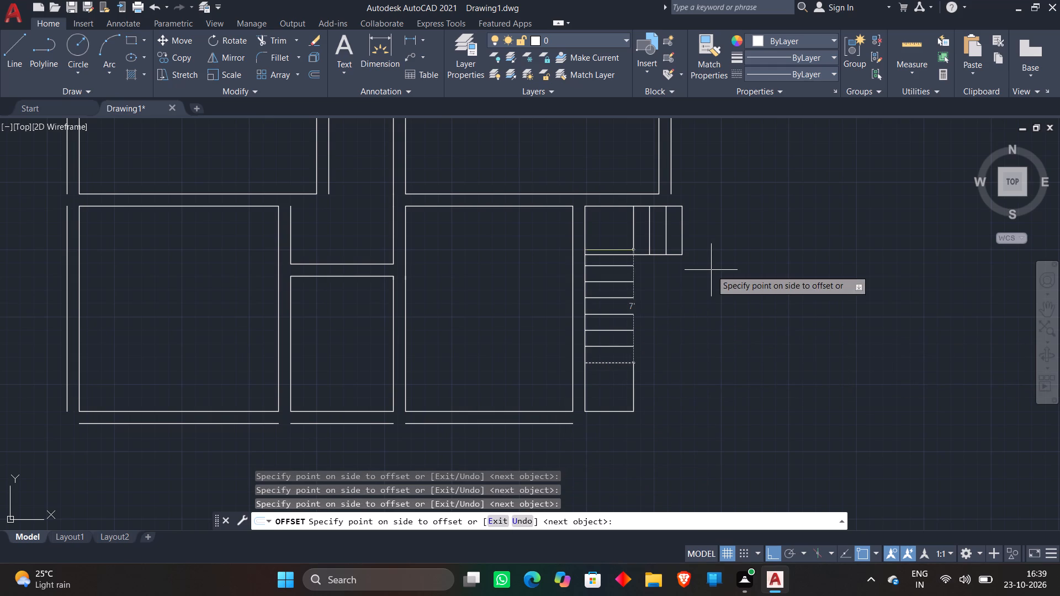
key(Escape)
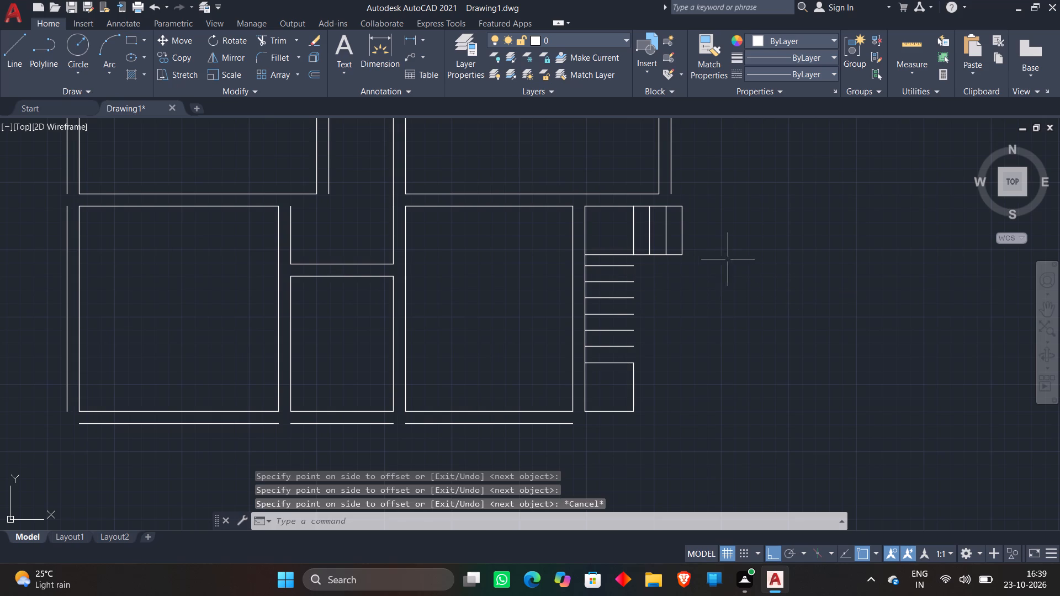
Extend the right side line of the upper landing square down along the step ends to the lower square's top right corner.
key(e)
key(x)
key(space)
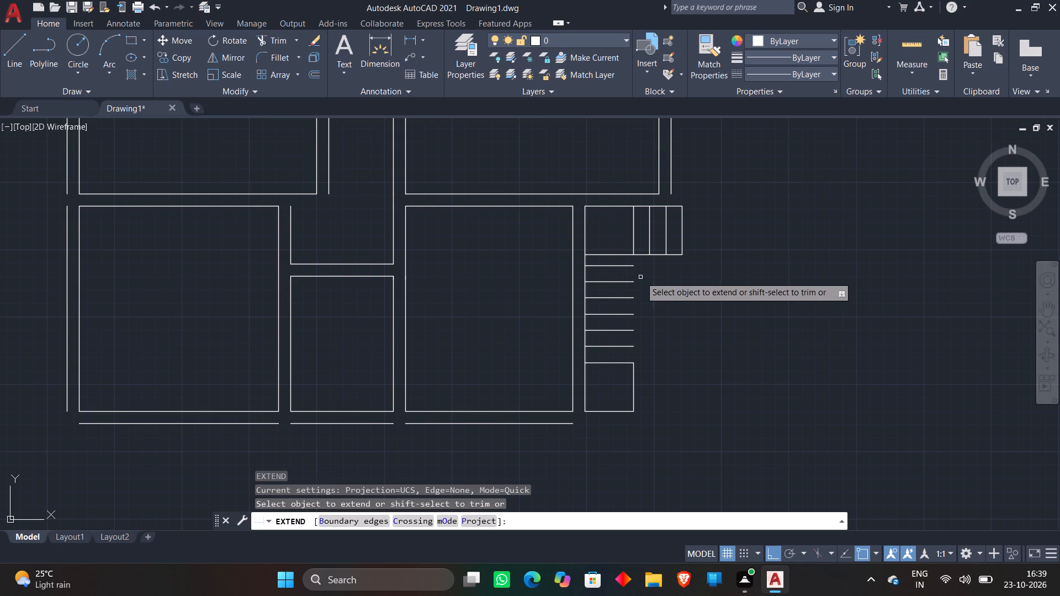
click(632, 241)
triple_click(633, 242)
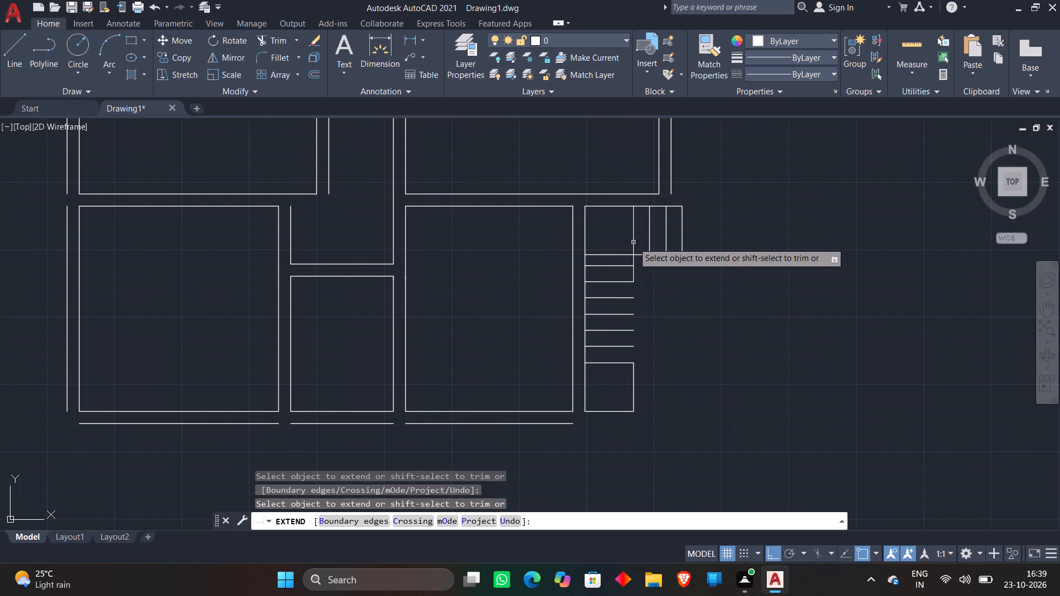
click(633, 242)
click(632, 268)
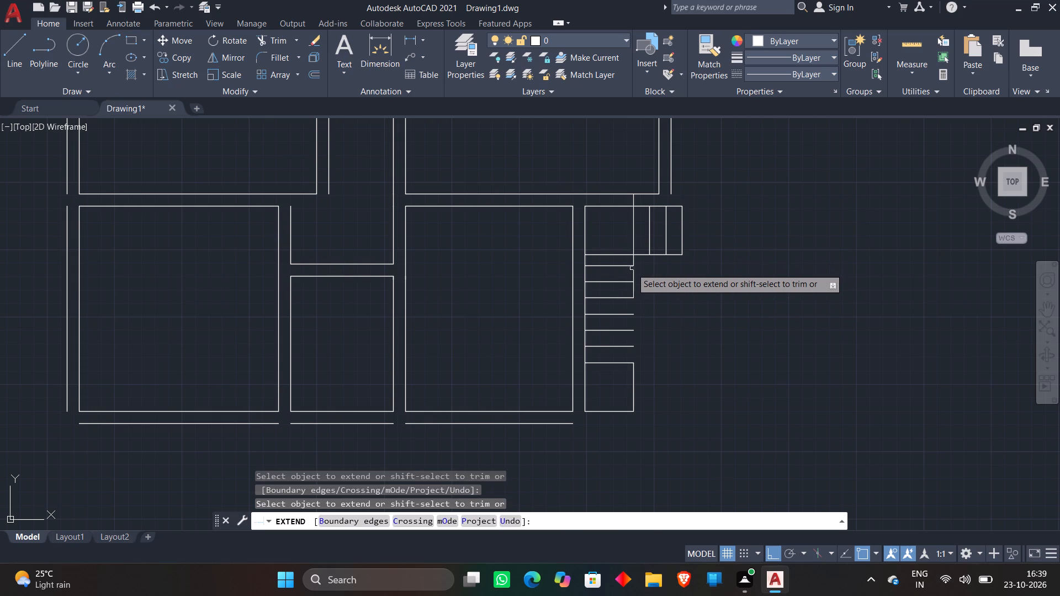
click(634, 276)
click(634, 277)
click(634, 287)
click(634, 291)
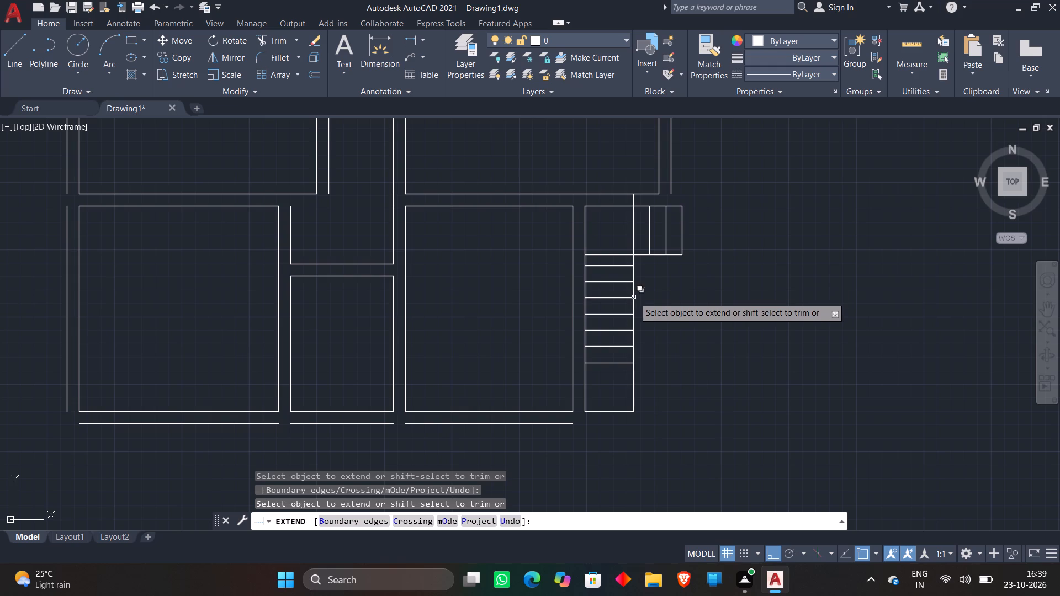
key(Escape)
Trim off the stub of the extended line that projects above the upper landing square.
text(tr)
key(space)
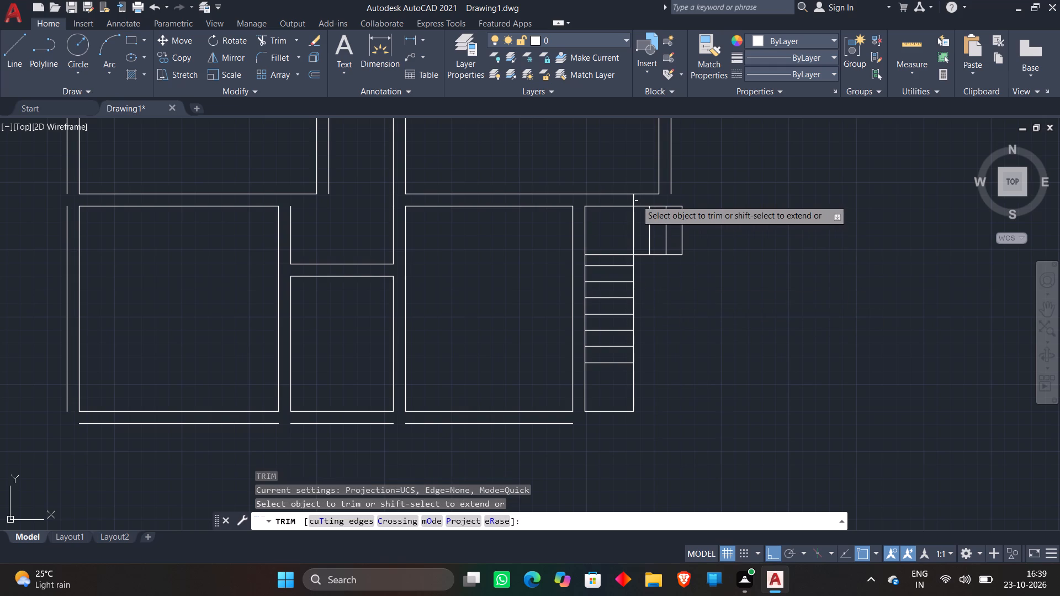
click(634, 201)
key(Escape)
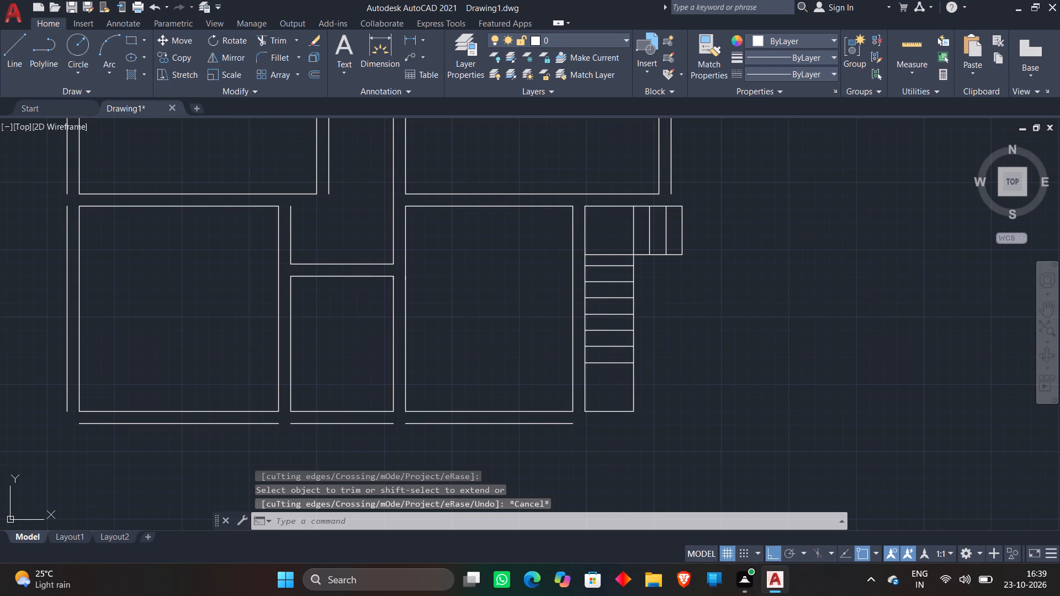
From the lower square's bottom right corner, draw a 5' line to the right, a 3' line up and a short line back left.
key(l)
key(space)
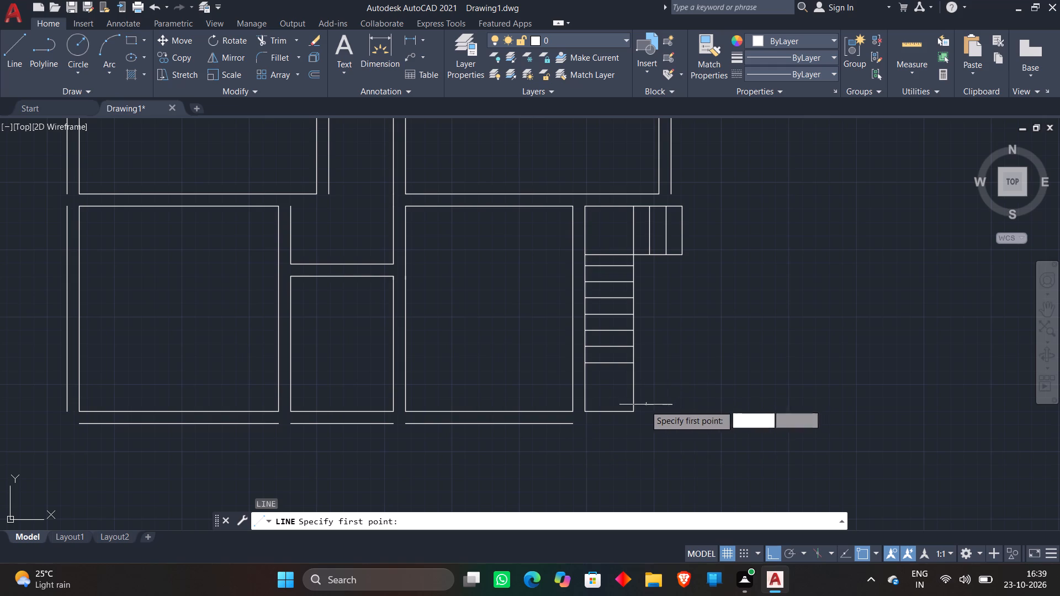
click(637, 411)
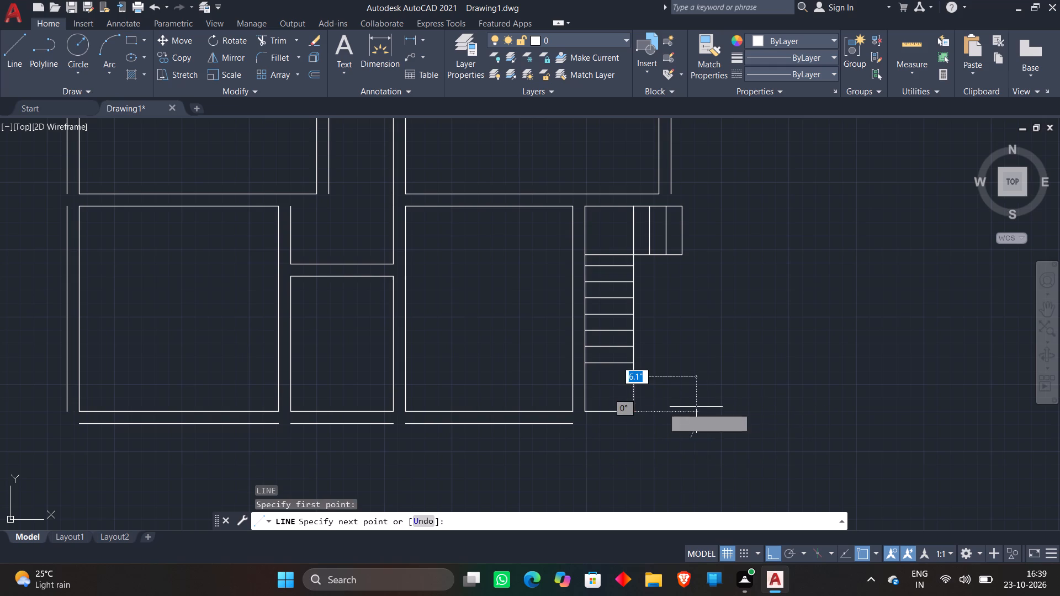
text(5')
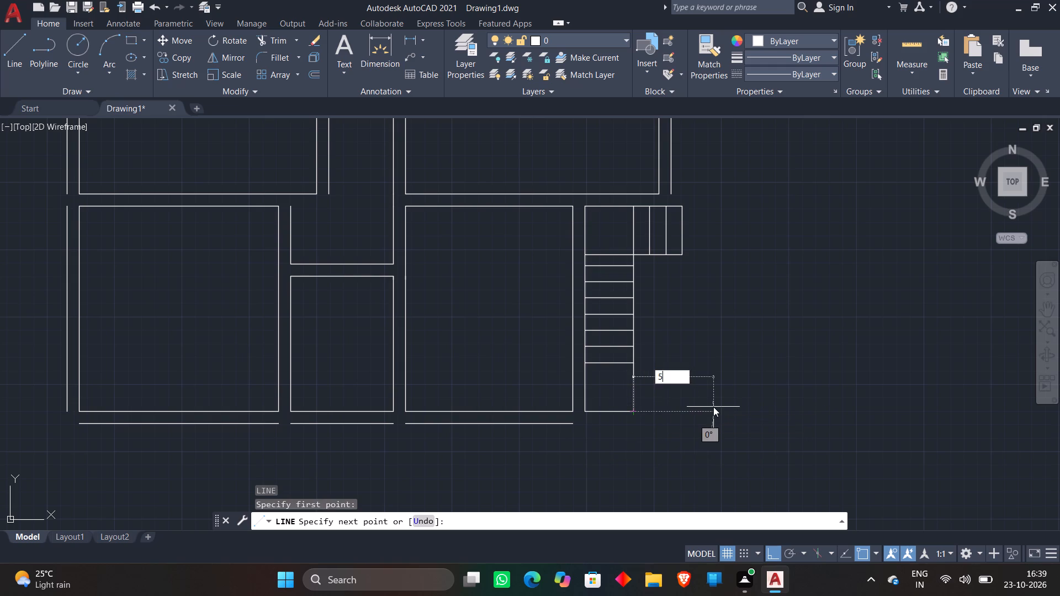
key(Return)
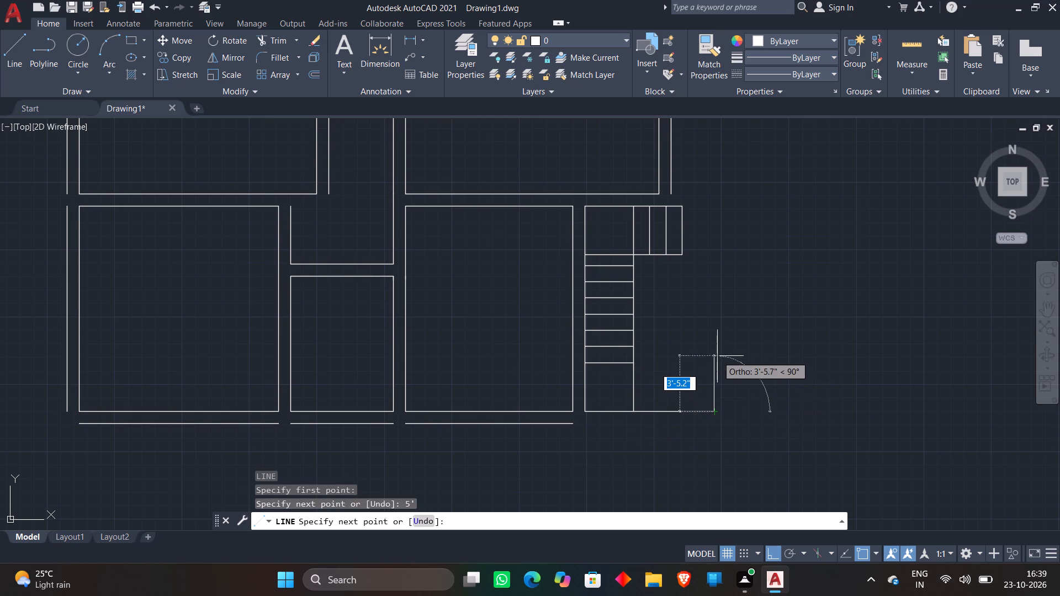
text(3')
key(Return)
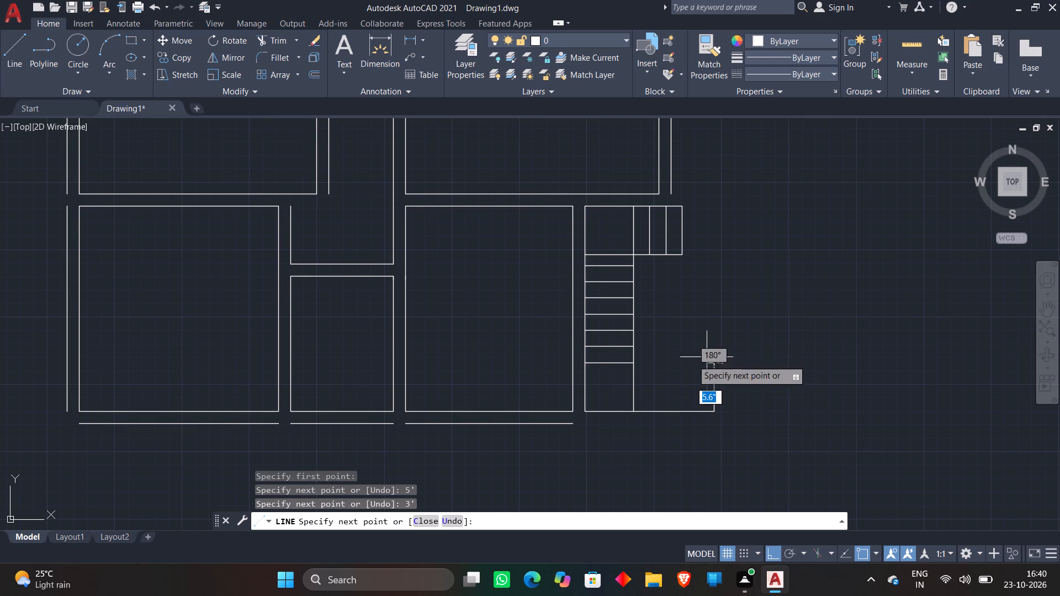
click(675, 365)
key(Escape)
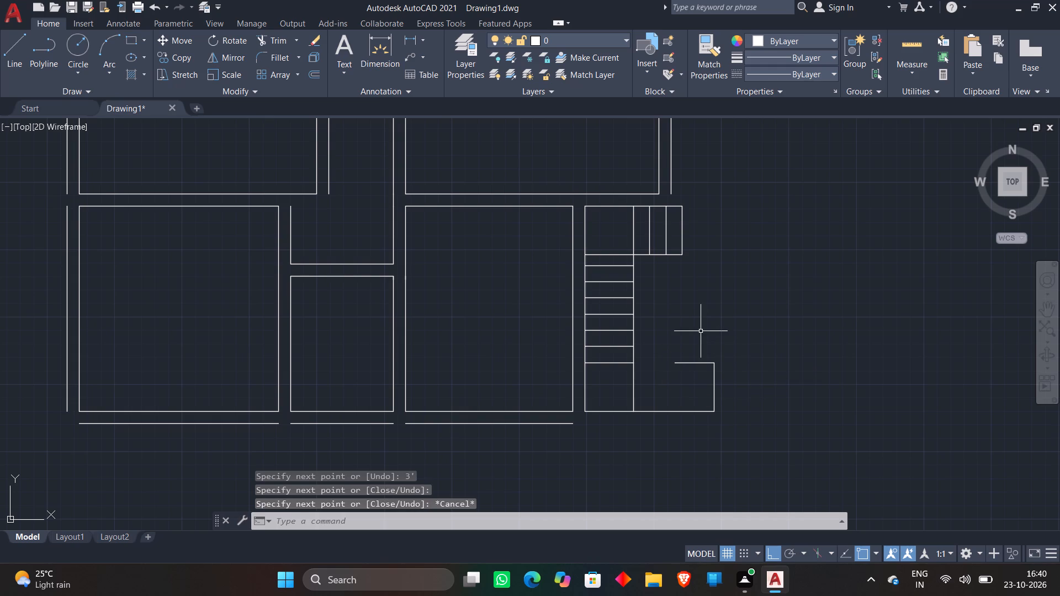
Extend the short top line back to the lower square's top right corner to close the 5' by 3' rectangle.
text(ex)
key(space)
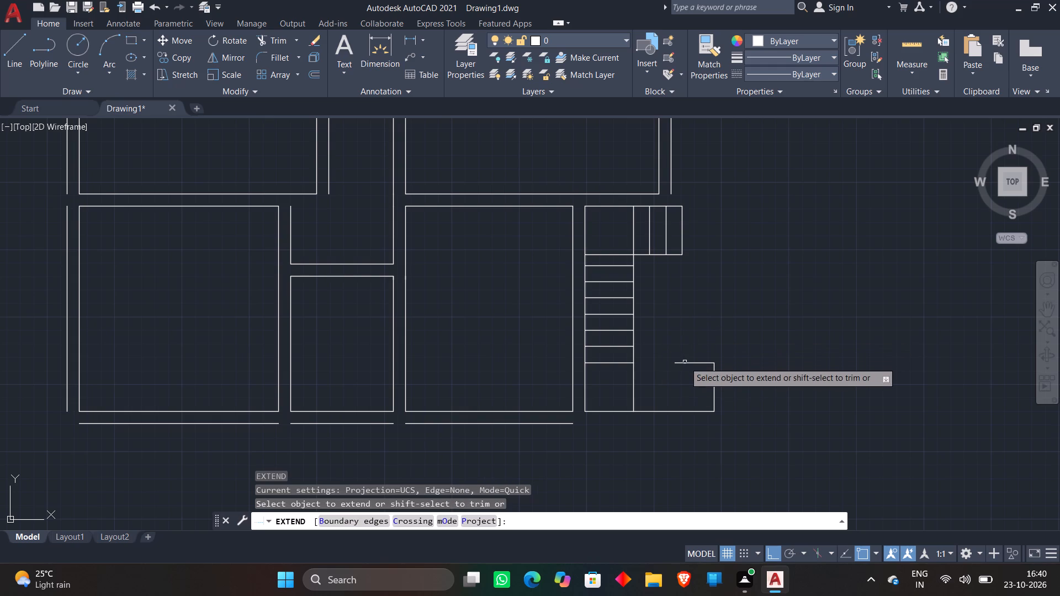
click(685, 362)
key(Escape)
Offset the rectangle's right end line inward four times at 1' spacing to form step lines.
key(o)
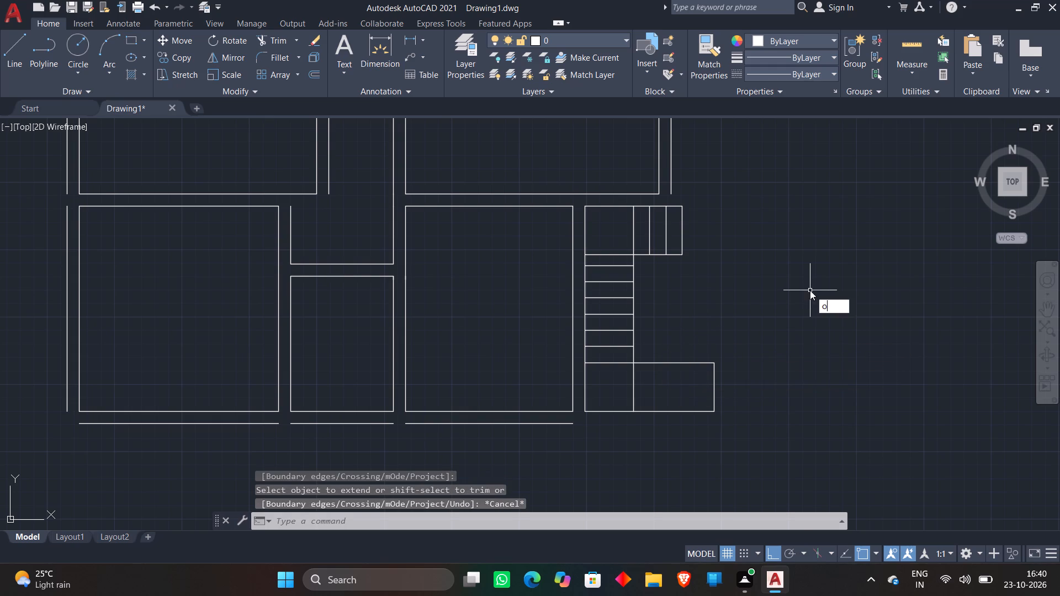
key(Return)
text(1')
key(Return)
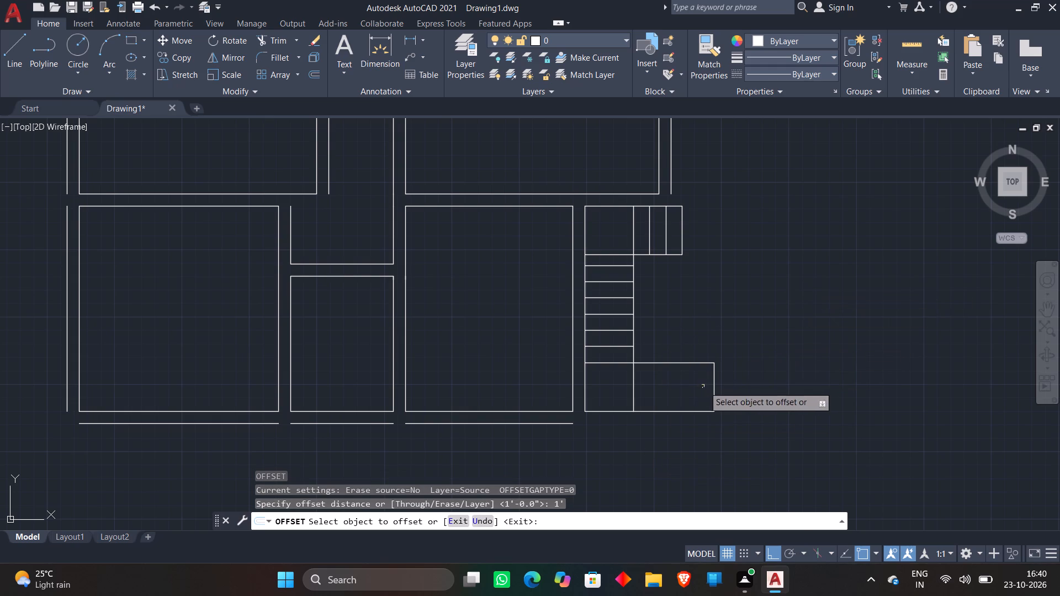
click(713, 395)
click(546, 523)
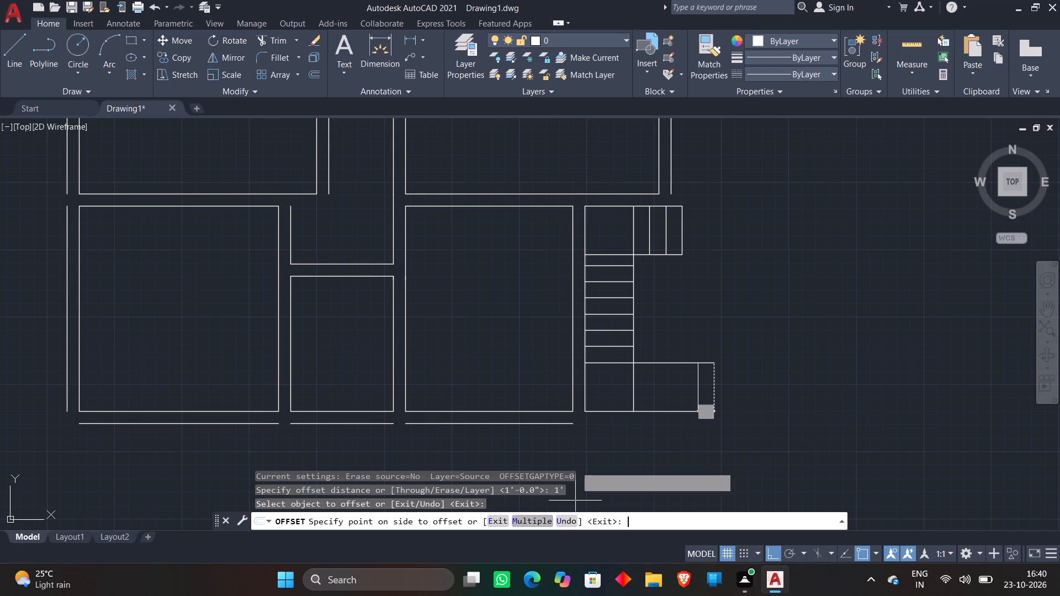
click(587, 449)
click(555, 452)
click(550, 452)
click(502, 445)
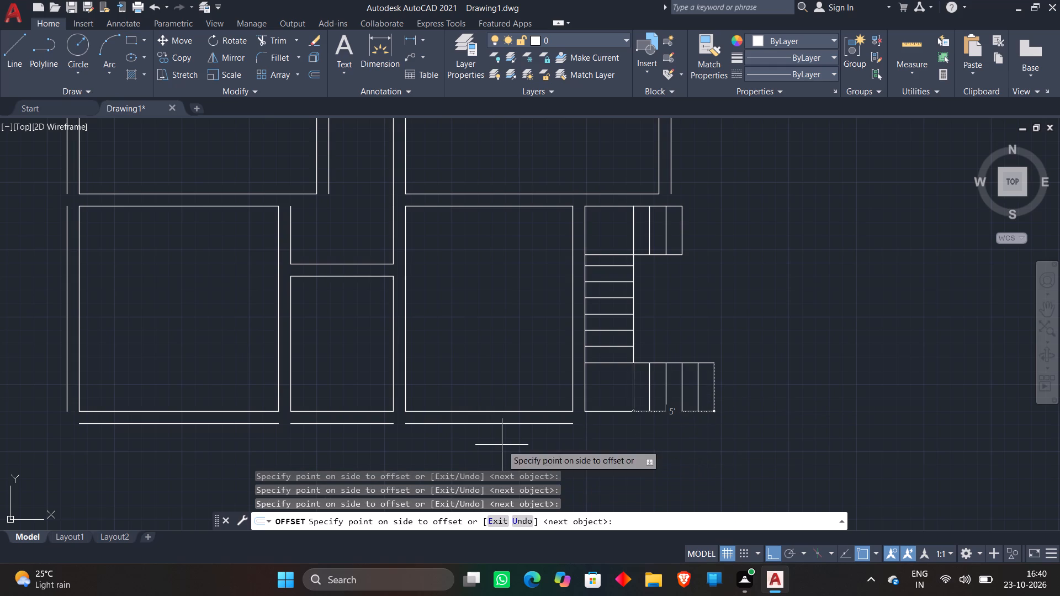
key(Escape)
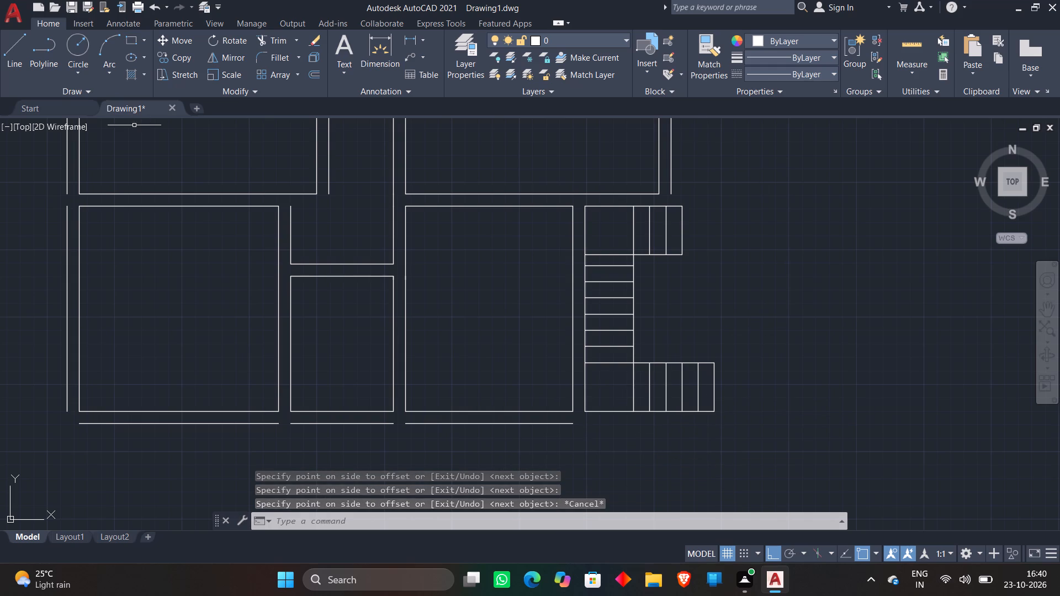
Draw a diagonal line across the upper landing square from its top right corner to its bottom left corner.
click(12, 45)
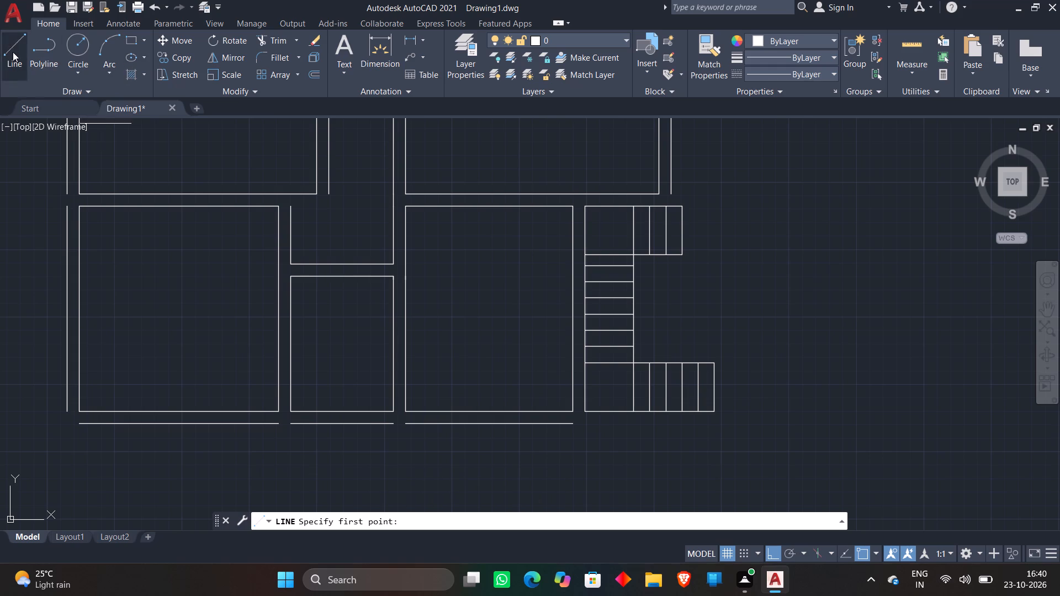
scroll(617, 212, up, 2)
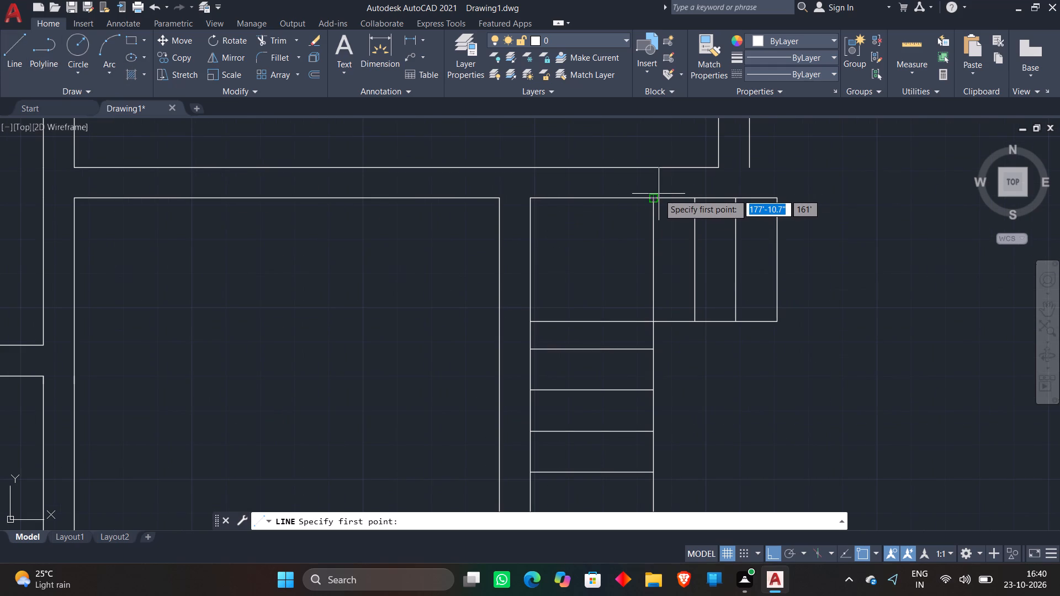
click(655, 198)
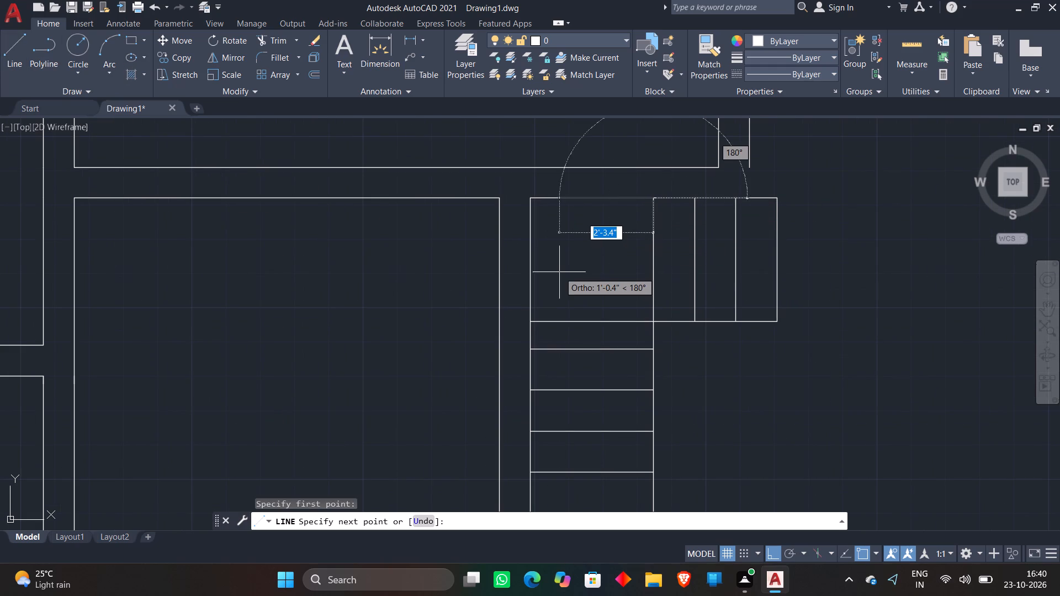
click(533, 316)
key(Escape)
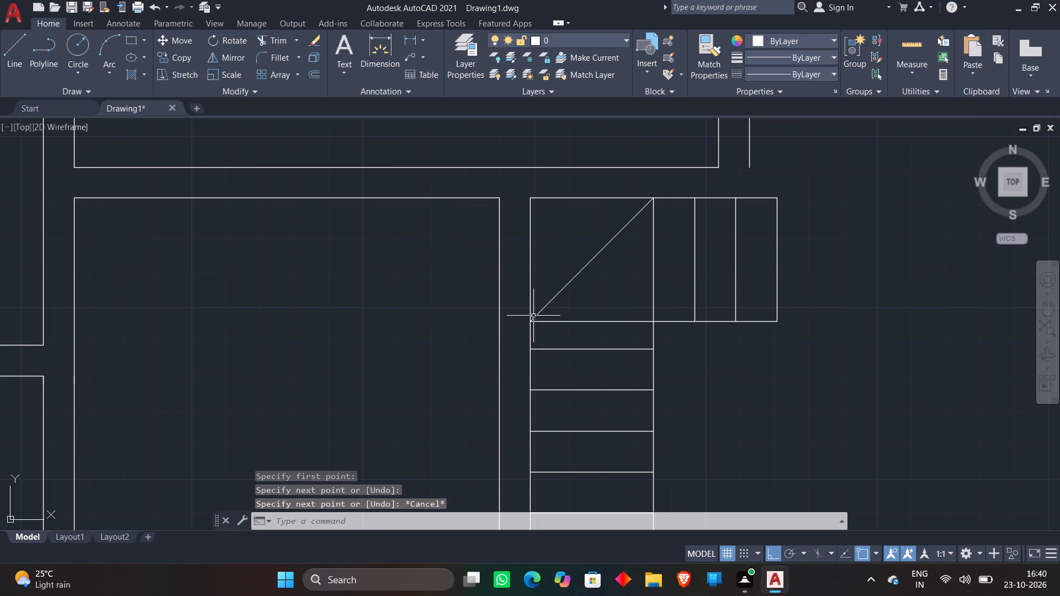
scroll(618, 280, down, 3)
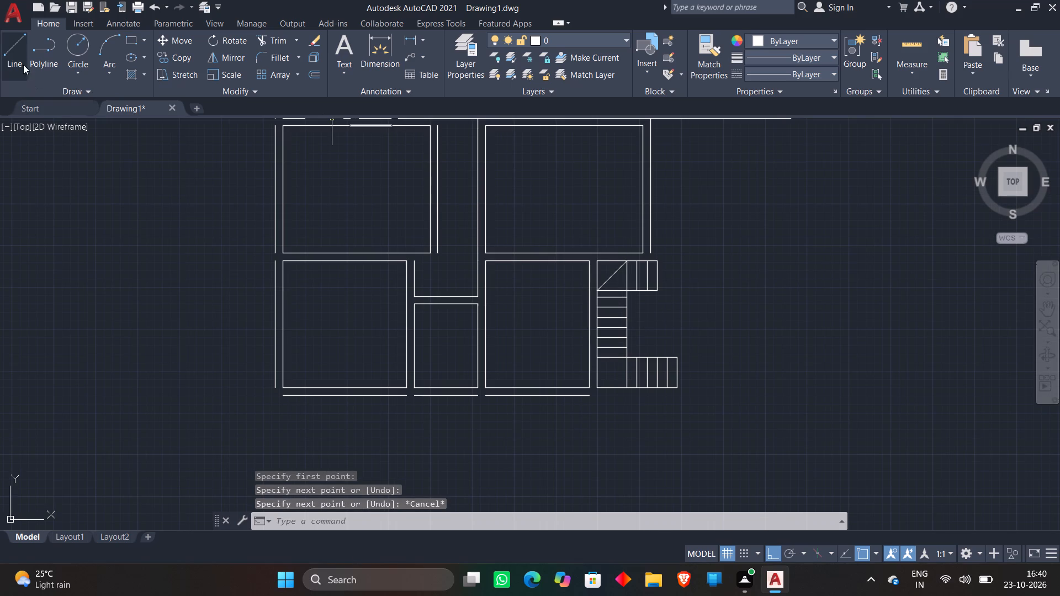
Draw a diagonal line across the lower landing square from its top right corner to its bottom left corner.
click(17, 61)
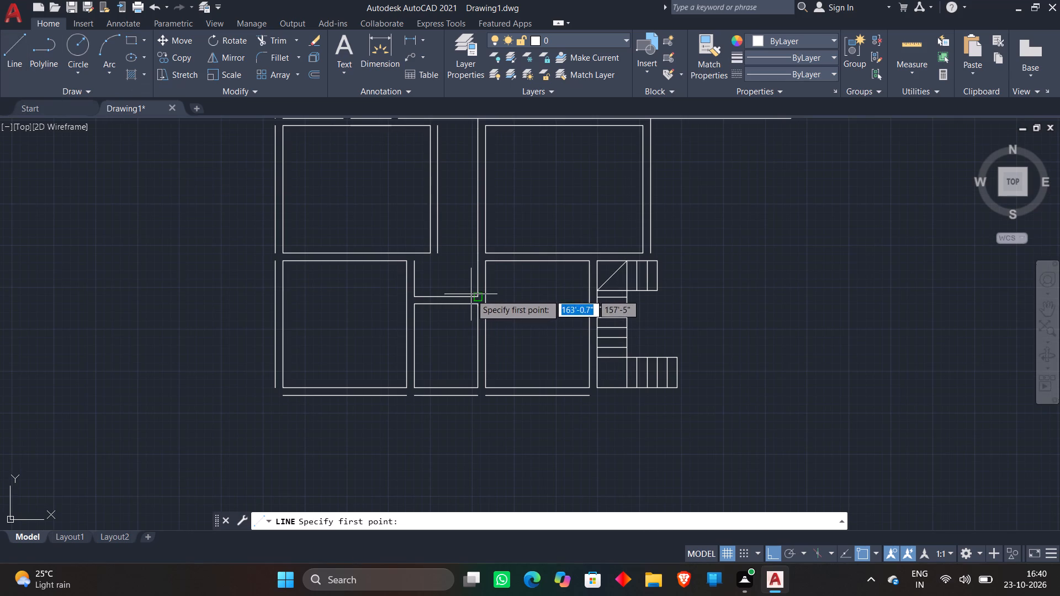
scroll(614, 371, up, 1)
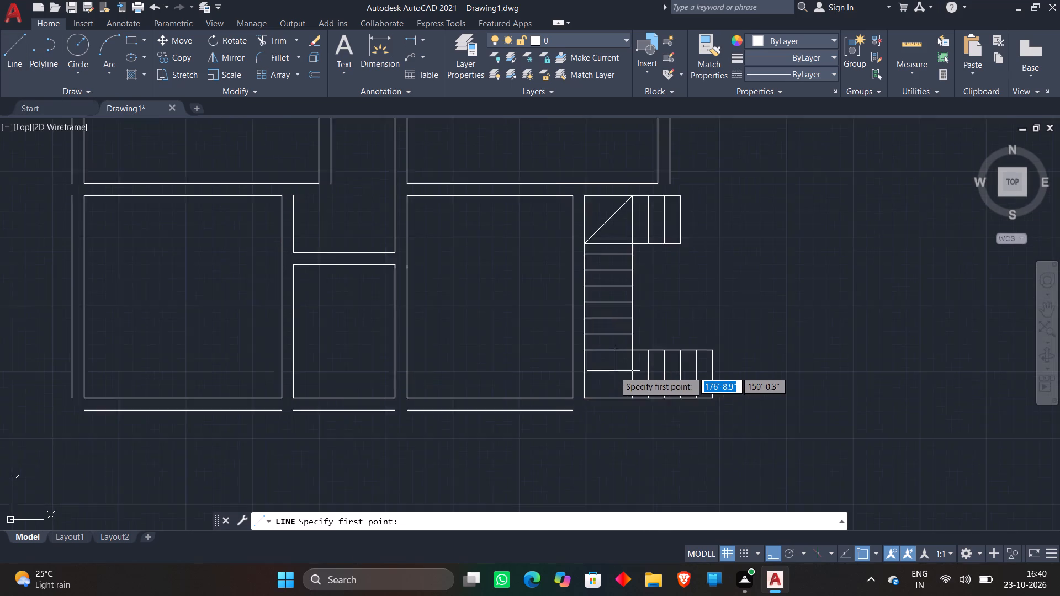
scroll(614, 371, up, 2)
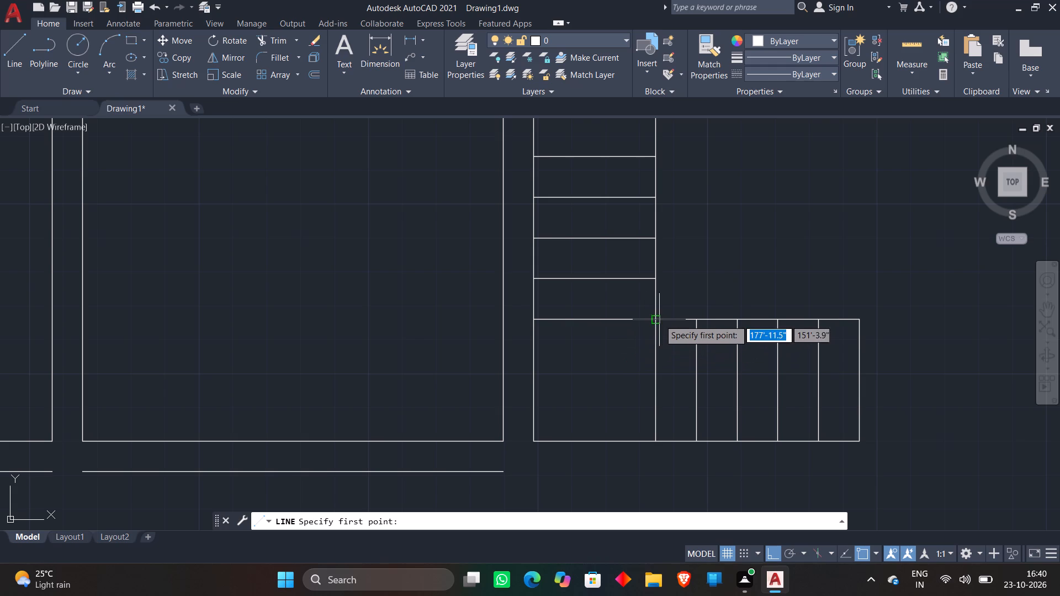
click(658, 320)
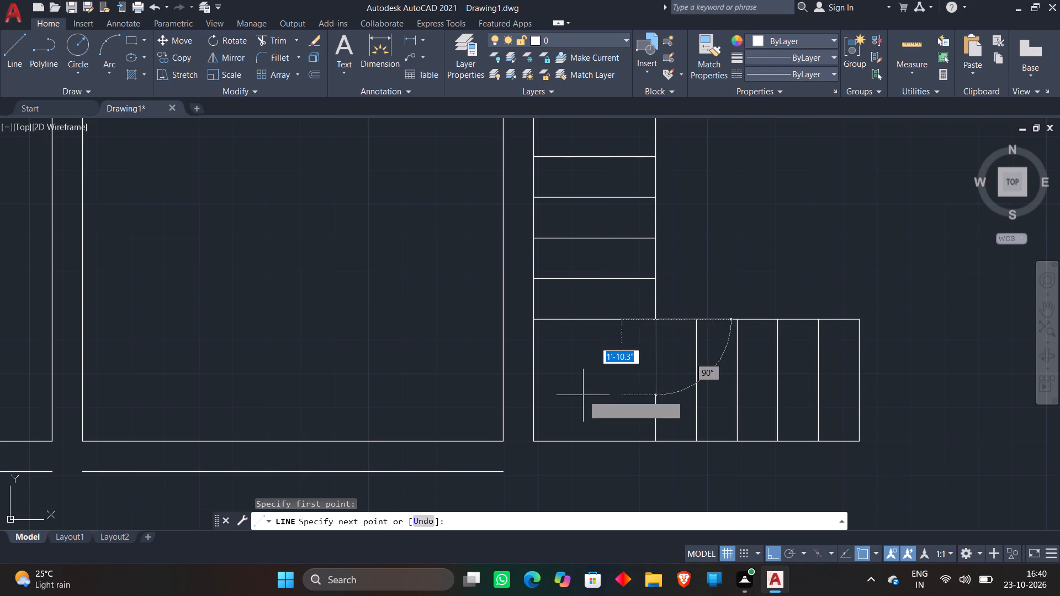
click(534, 444)
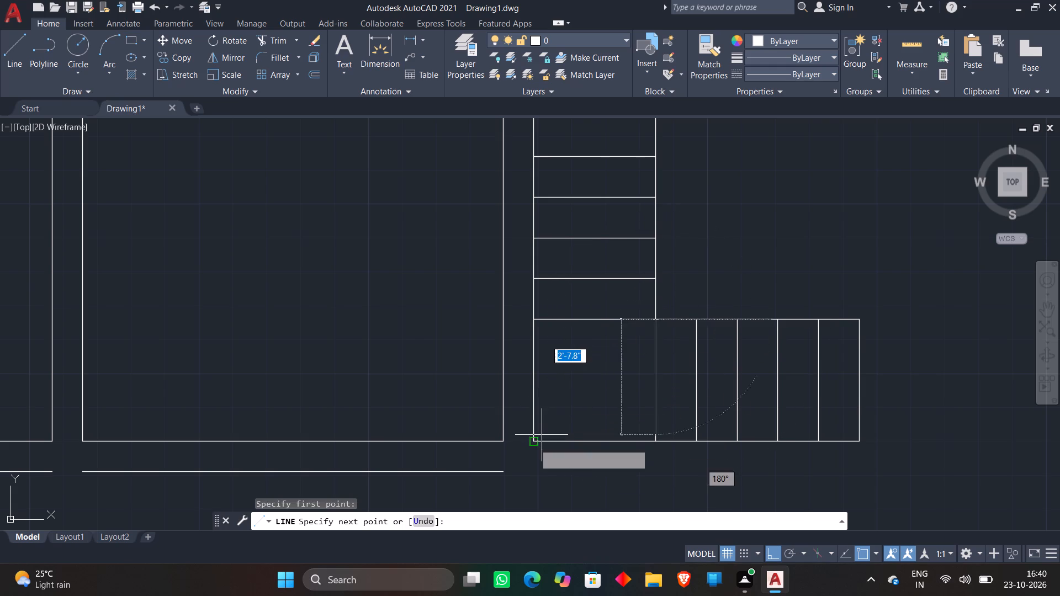
key(Escape)
Replace the upper landing's diagonal with a line from the square's top left corner to its bottom right corner.
scroll(681, 303, down, 4)
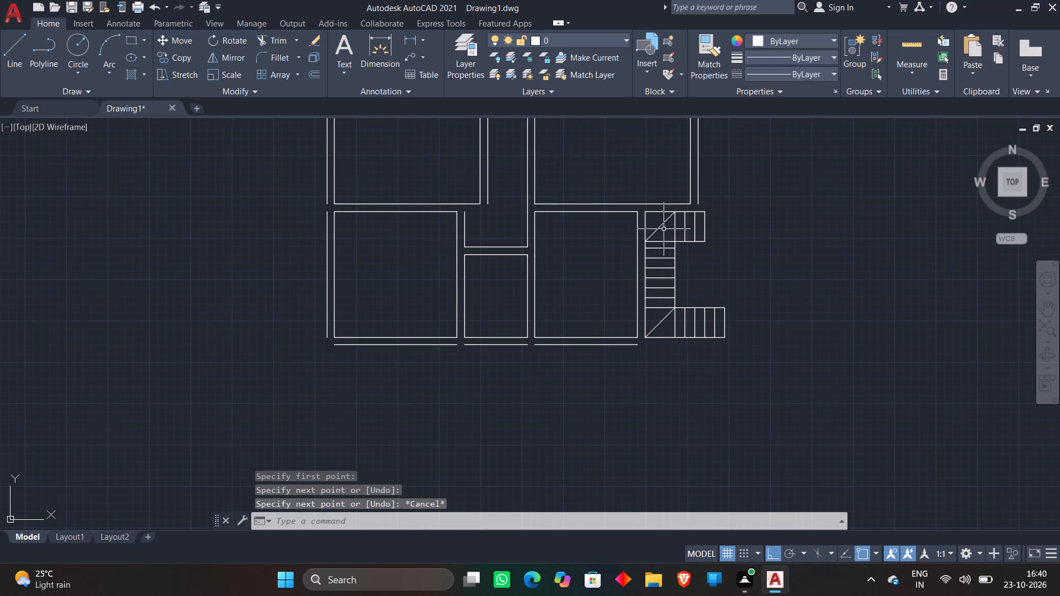
double_click(661, 223)
key(Delete)
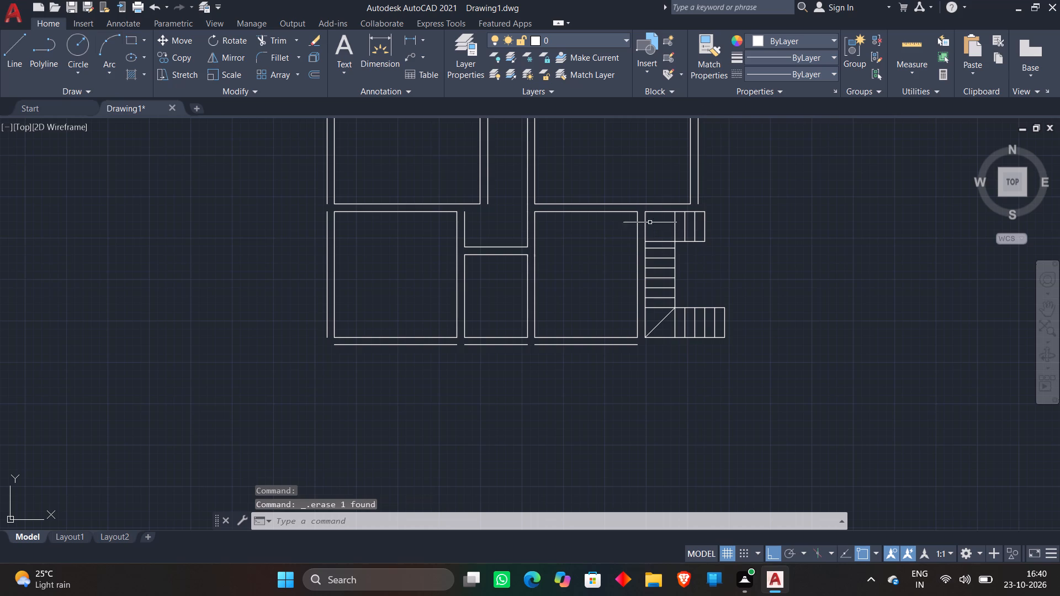
click(20, 46)
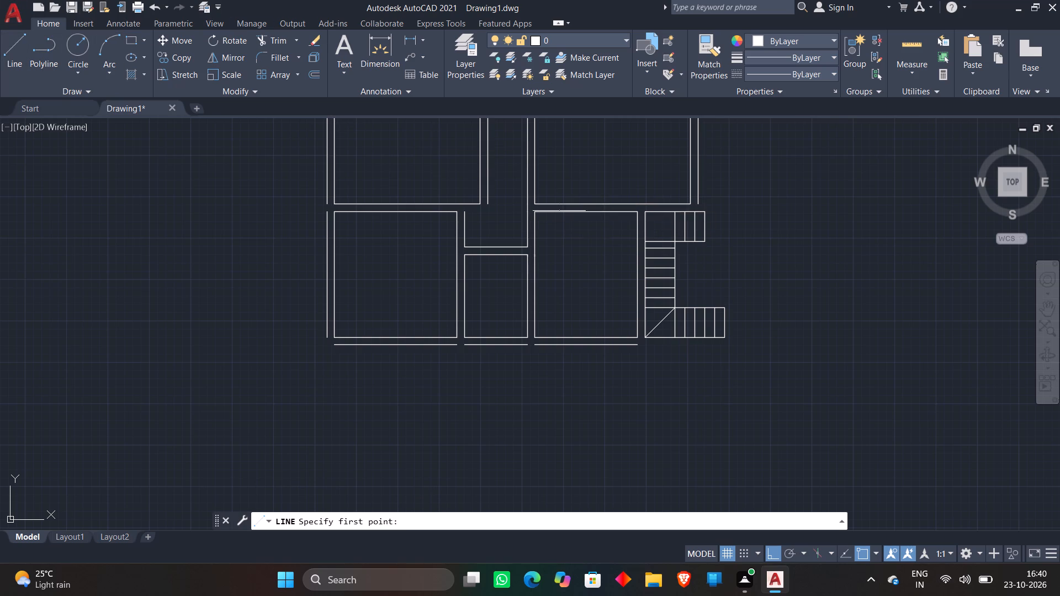
scroll(664, 218, up, 4)
click(523, 180)
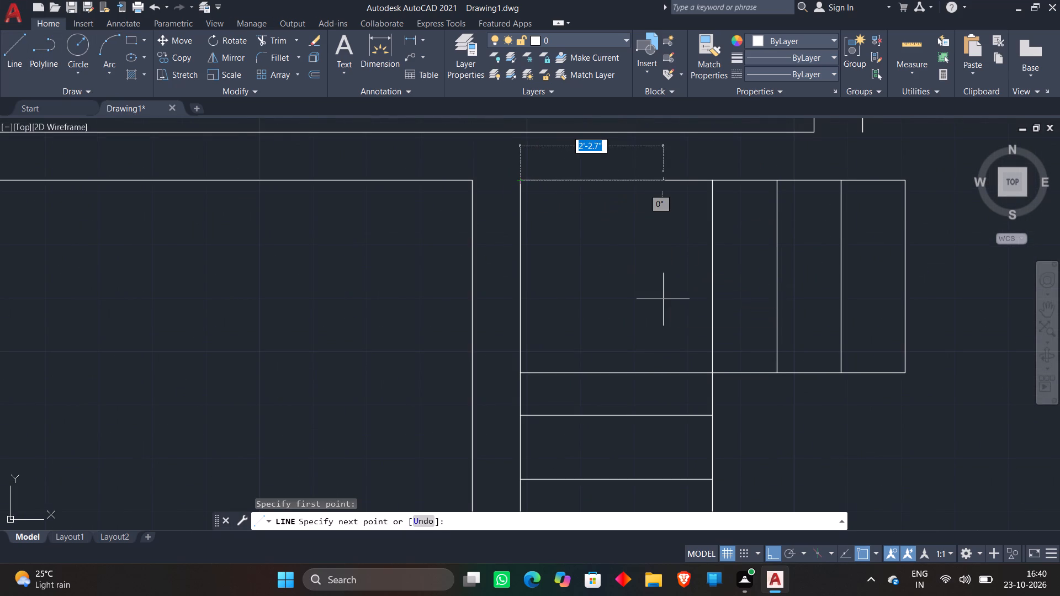
click(713, 375)
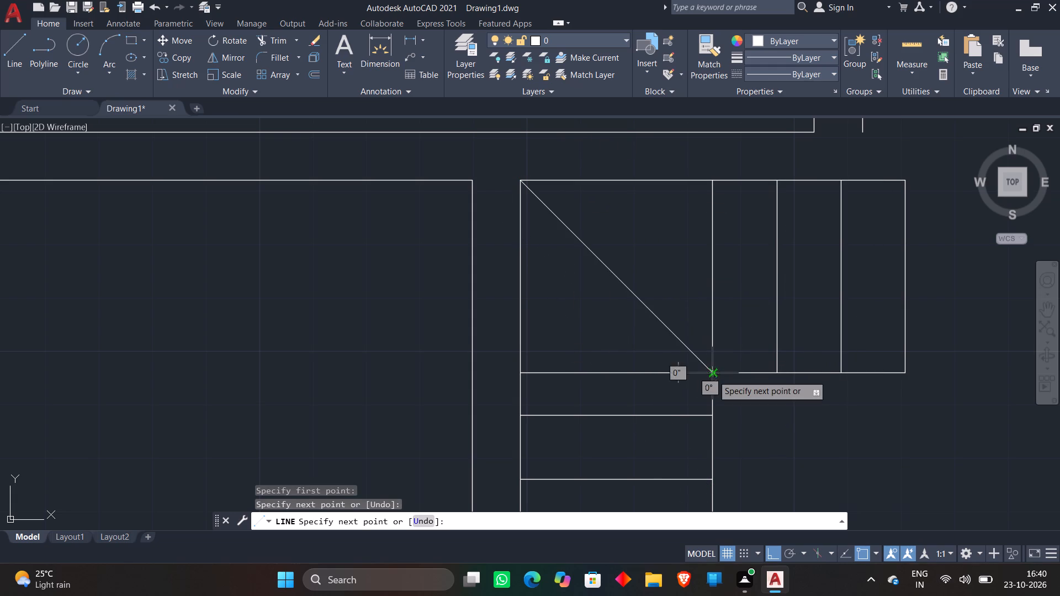
key(Escape)
Draw a 9" line straight down from the bottom right corner of the staircase's lower flight.
scroll(731, 328, down, 6)
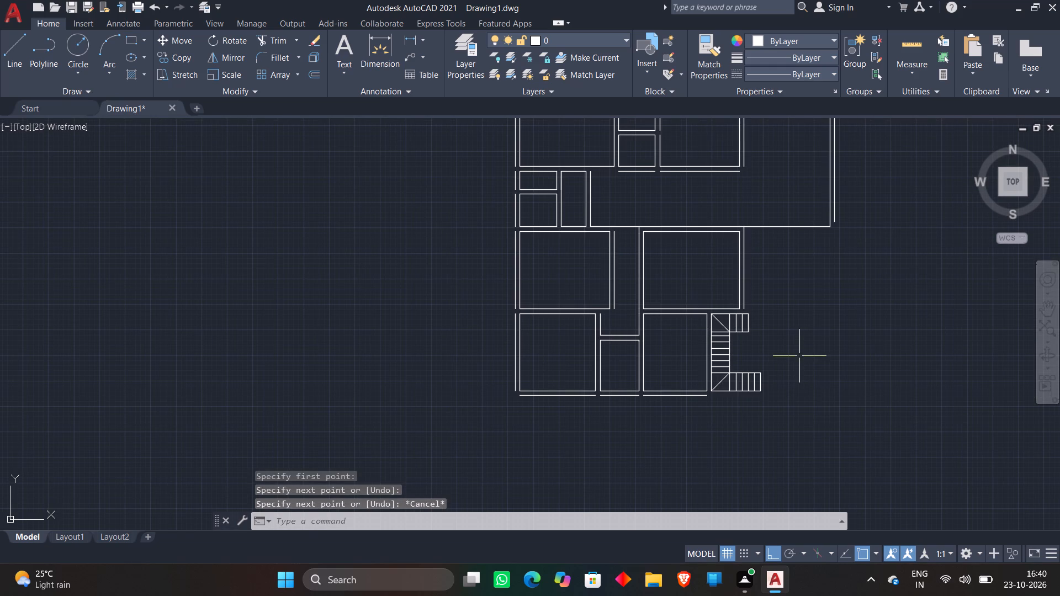
scroll(766, 402, up, 2)
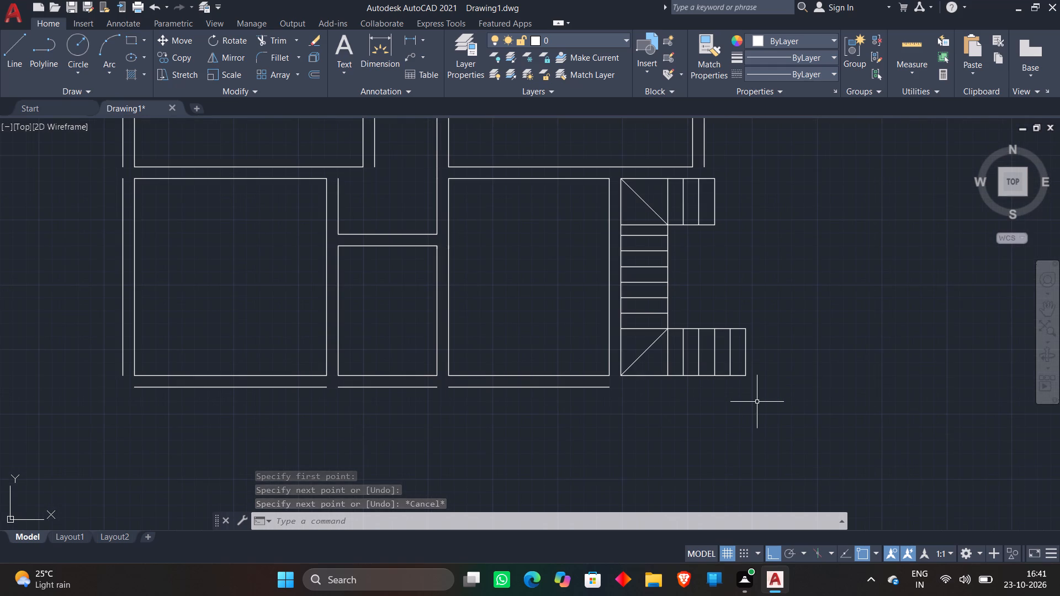
text(l)
key(space)
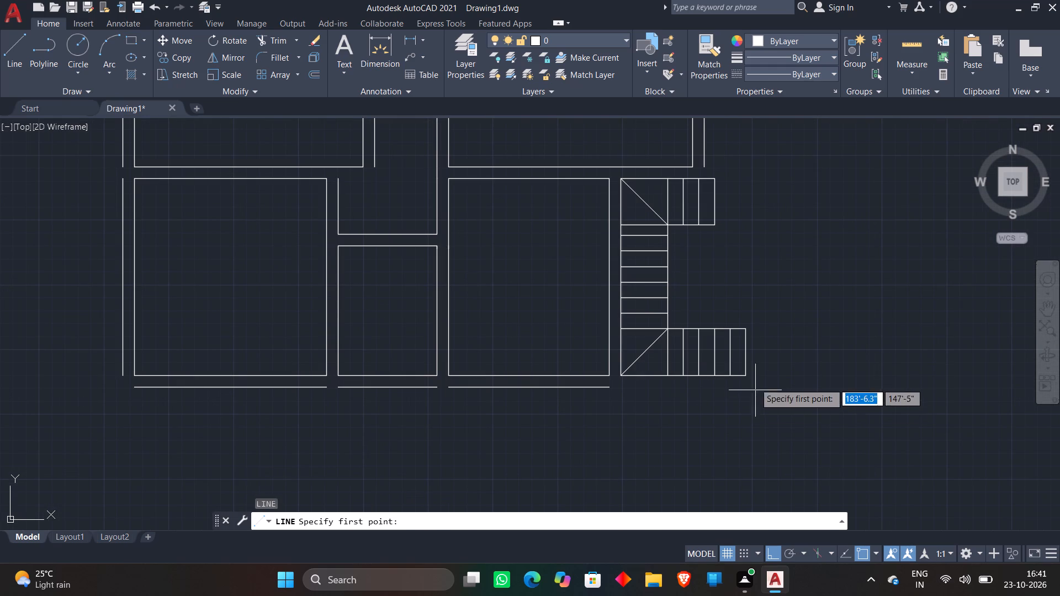
click(746, 375)
text(9")
key(Return)
key(Escape)
Extend the three bottom outer wall lines to the right so they run continuously to the short 9" line below the staircase.
scroll(747, 411, up, 1)
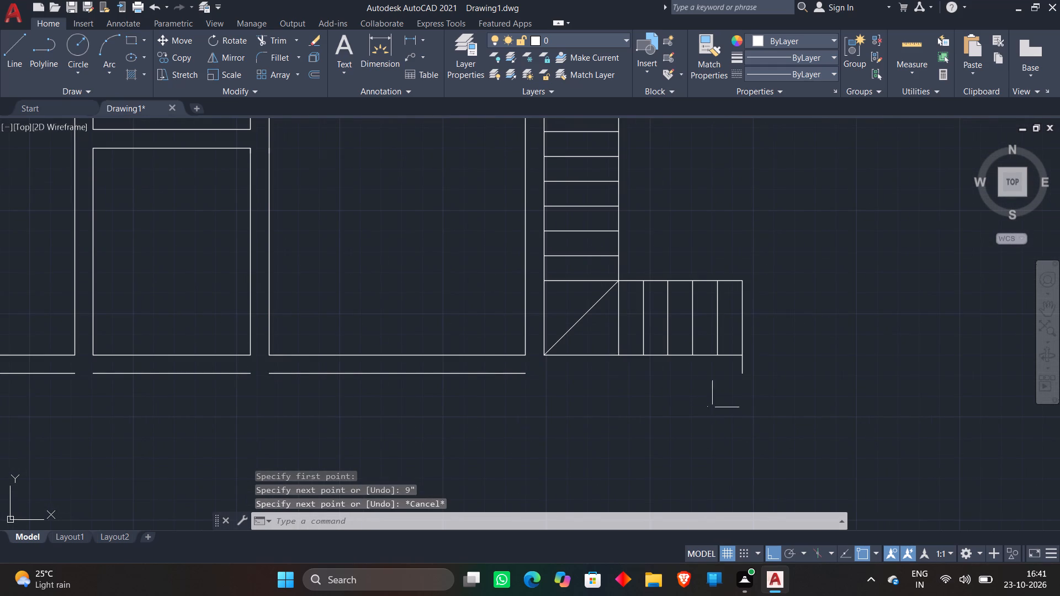
click(293, 45)
click(291, 84)
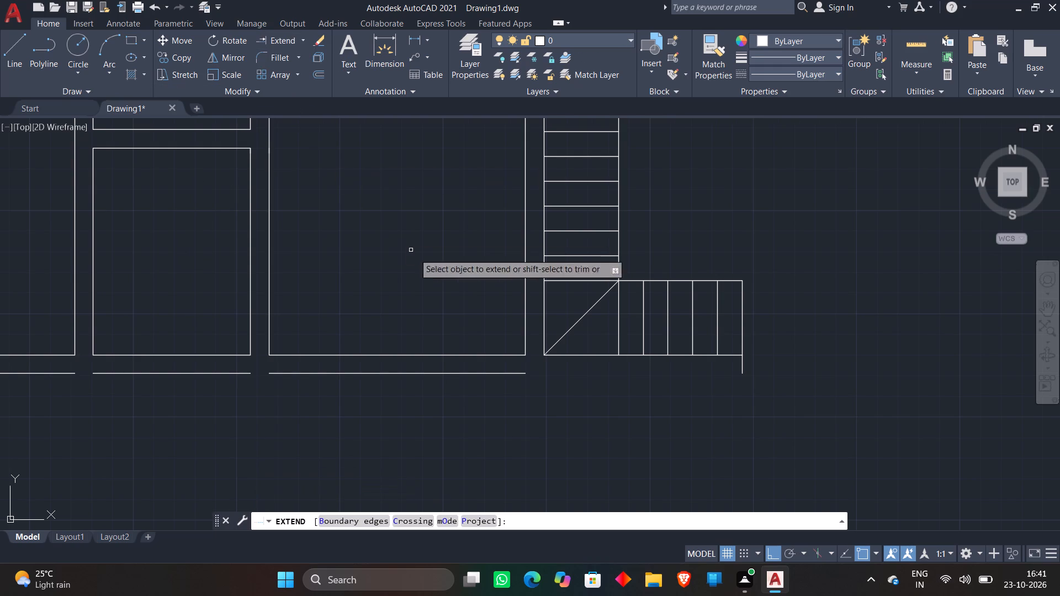
scroll(489, 344, down, 2)
click(491, 357)
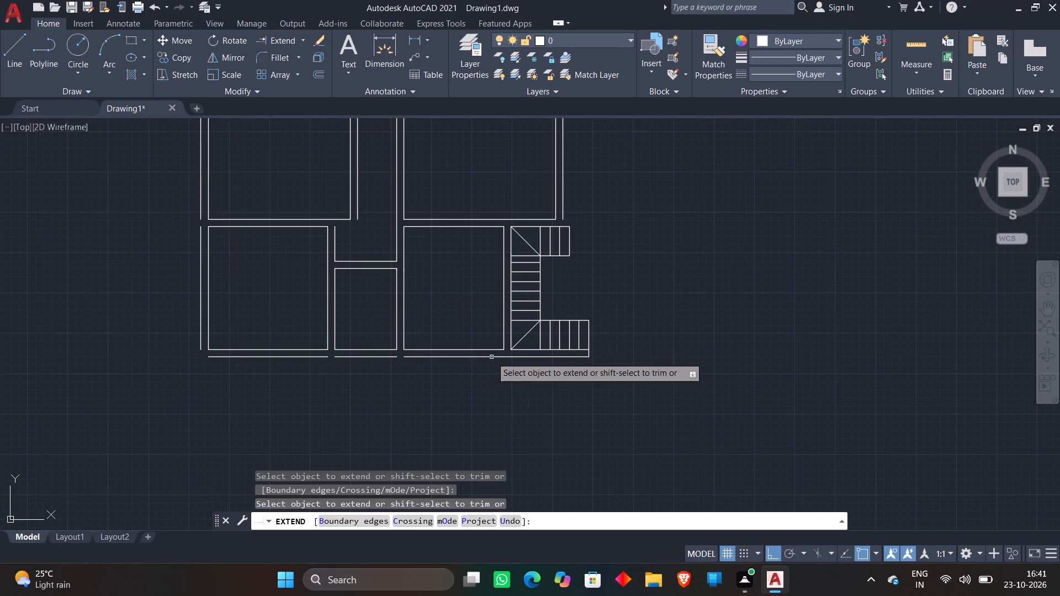
click(388, 357)
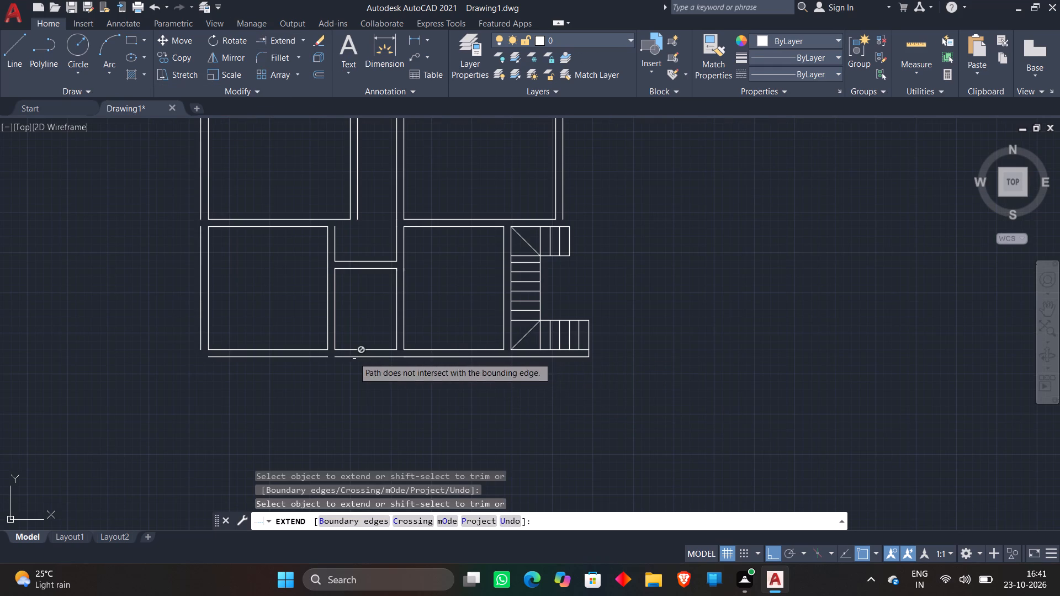
click(327, 358)
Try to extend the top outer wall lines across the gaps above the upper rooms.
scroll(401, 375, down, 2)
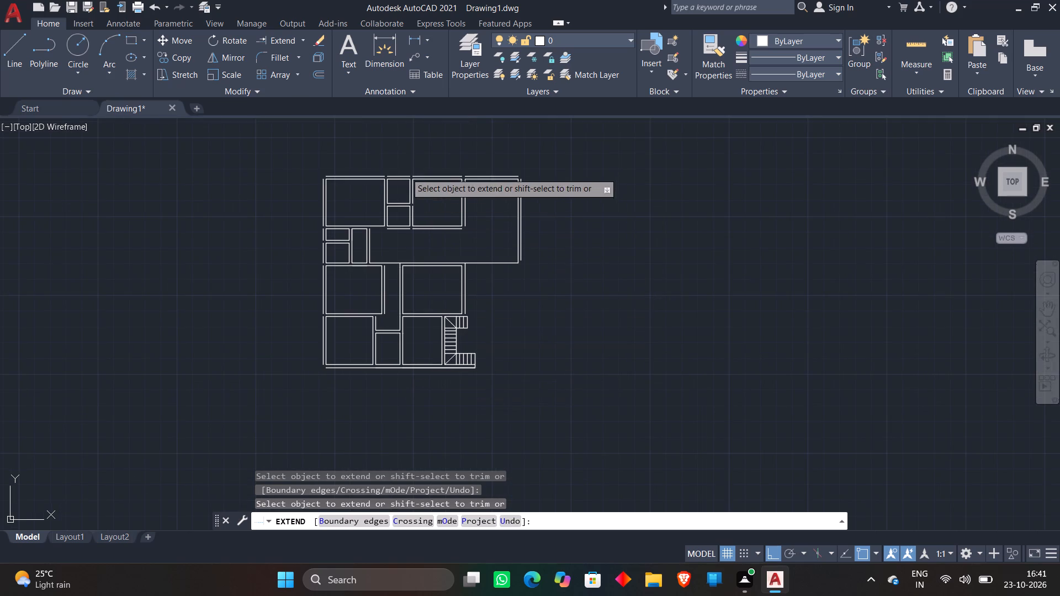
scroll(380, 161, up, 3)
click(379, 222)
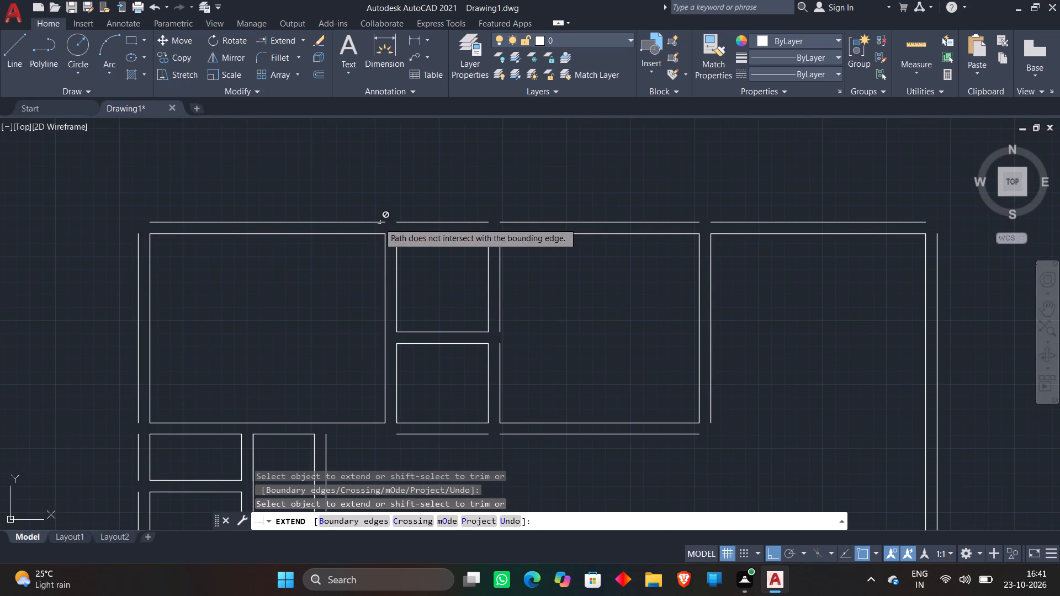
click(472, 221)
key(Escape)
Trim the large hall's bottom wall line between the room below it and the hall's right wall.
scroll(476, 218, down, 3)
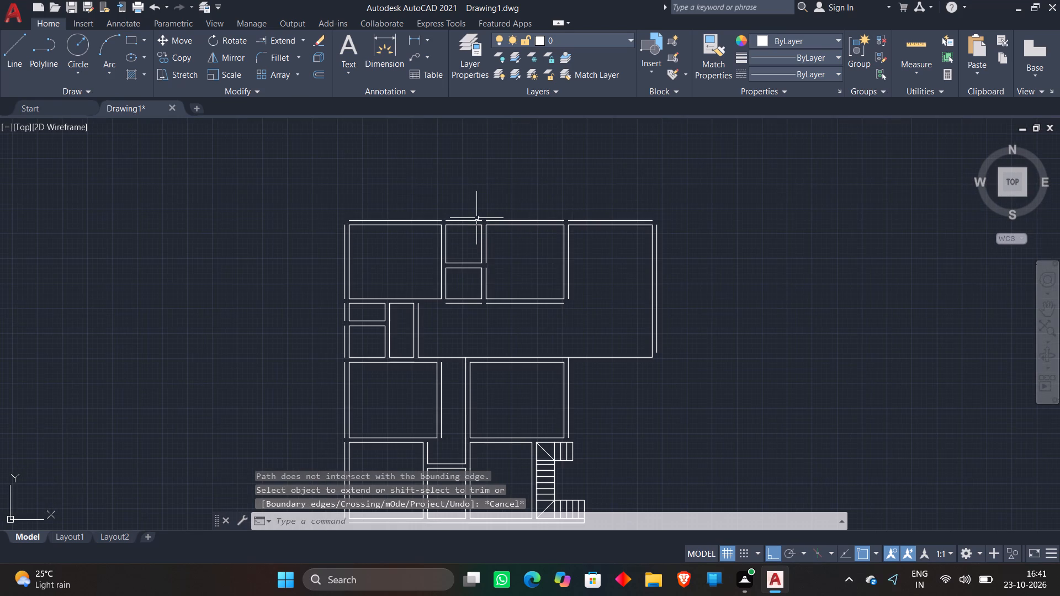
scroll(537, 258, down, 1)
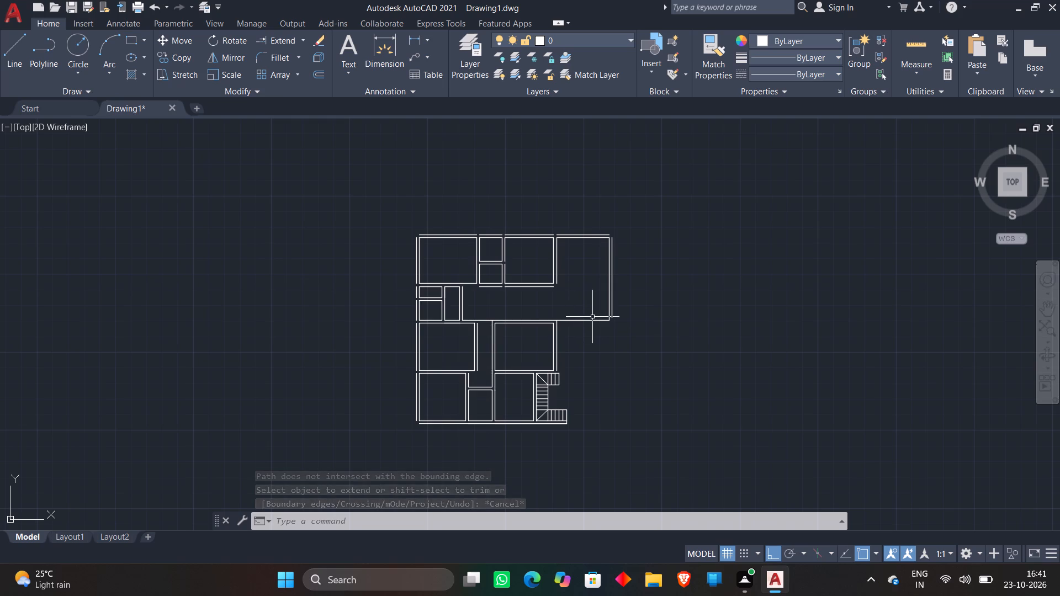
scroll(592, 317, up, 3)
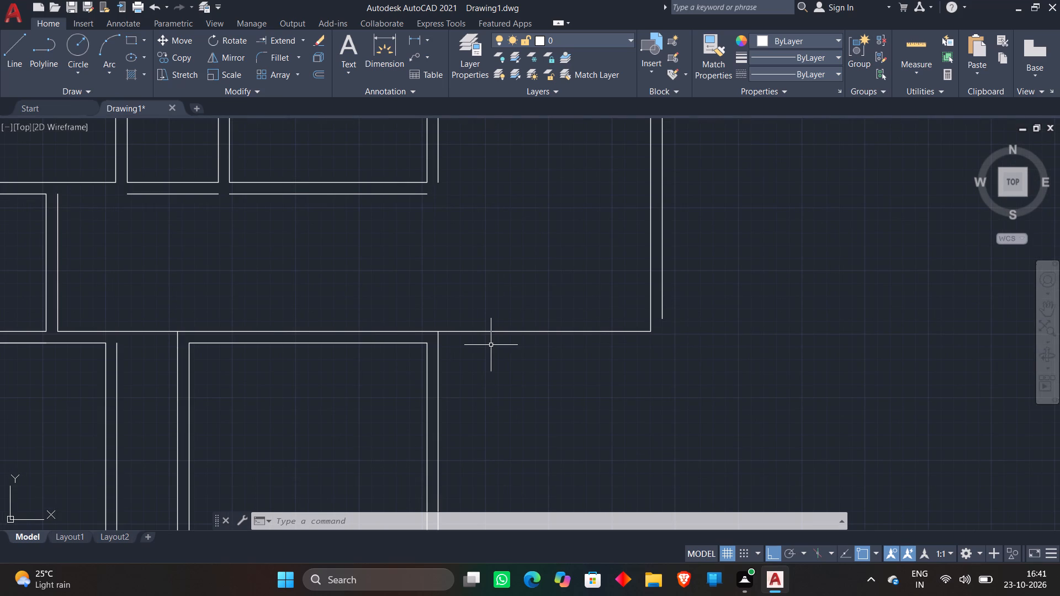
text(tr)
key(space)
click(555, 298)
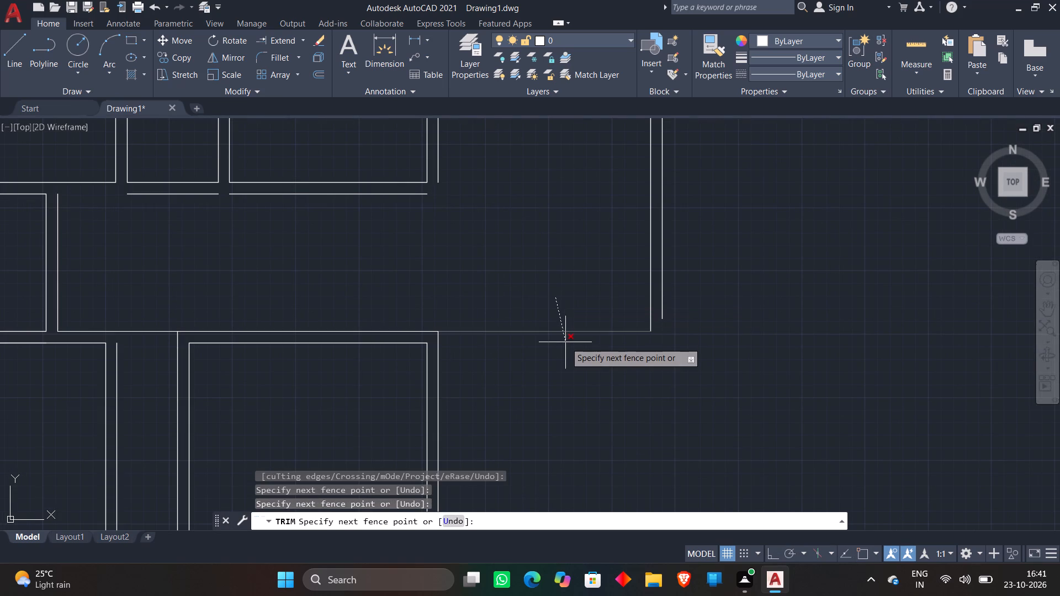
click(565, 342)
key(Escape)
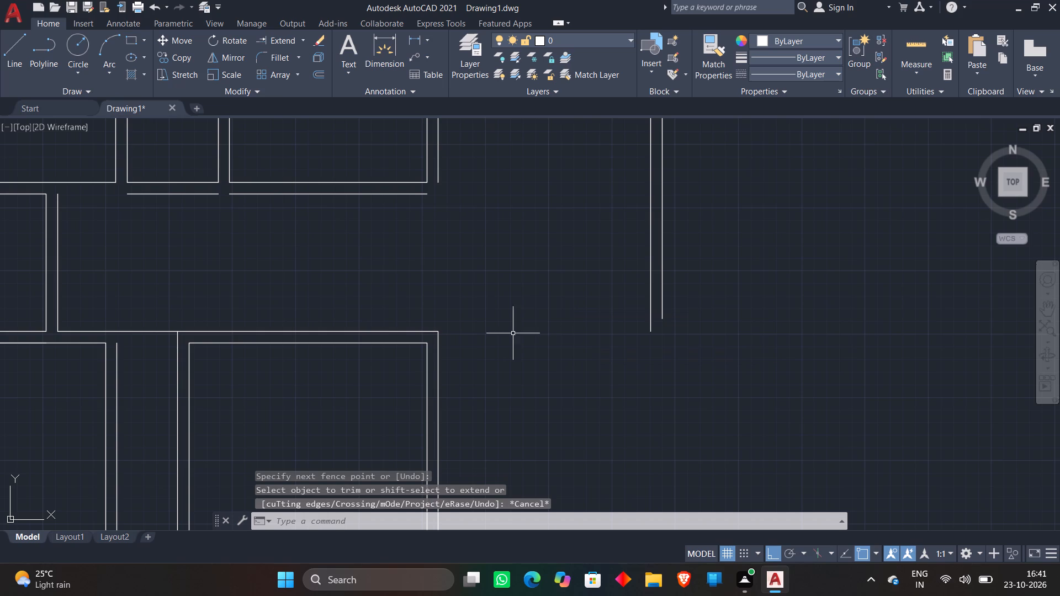
Draw the hall's outer bottom wall line about 16'-7" rightward from the lower room's outer right wall, past the hall's right wall.
key(l)
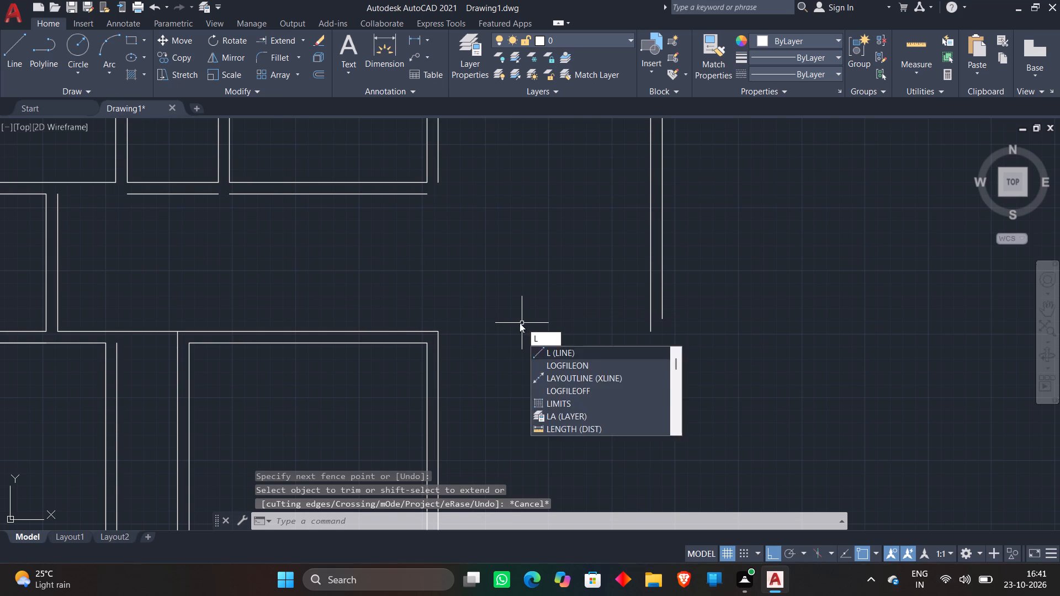
key(space)
click(437, 344)
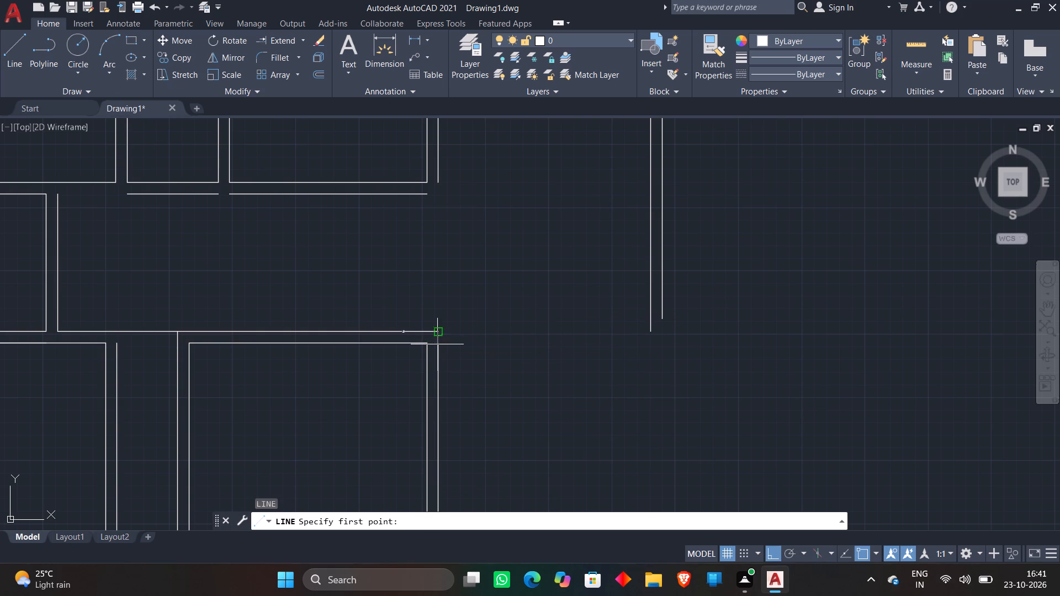
click(702, 351)
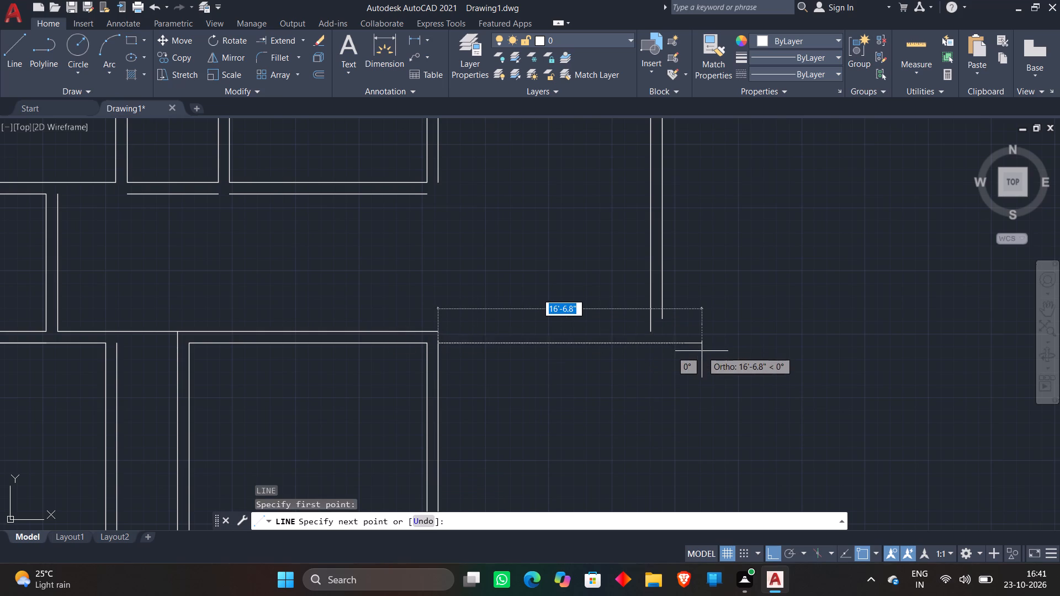
key(Escape)
Extend the hall's inner bottom wall line rightward to the inner line of its right wall.
text(ex)
key(space)
click(430, 332)
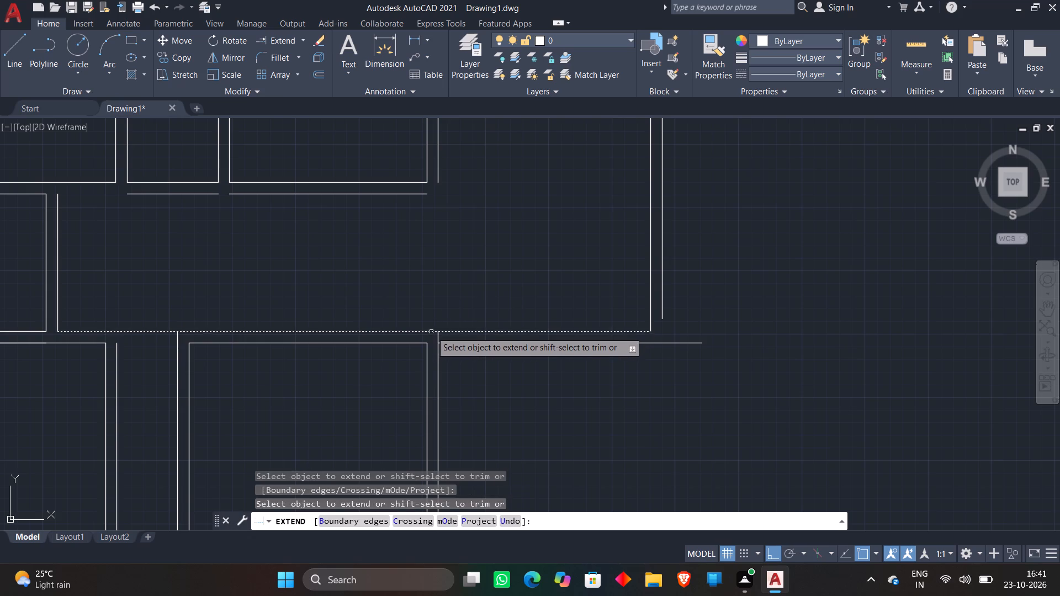
key(Escape)
Extend the outer line of the hall's right wall down to the new outer bottom wall line.
key(e)
key(x)
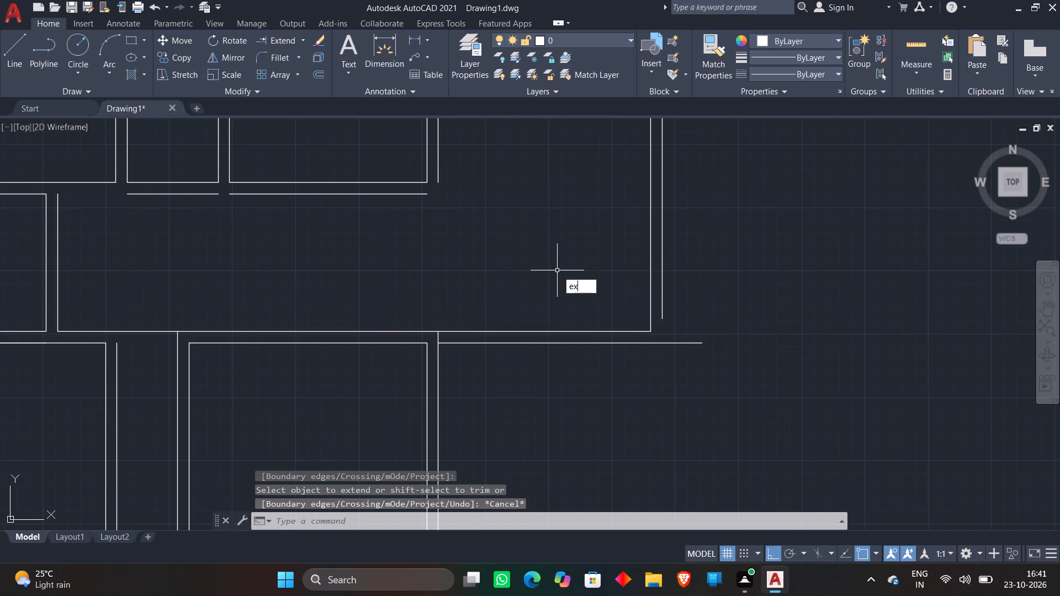
key(space)
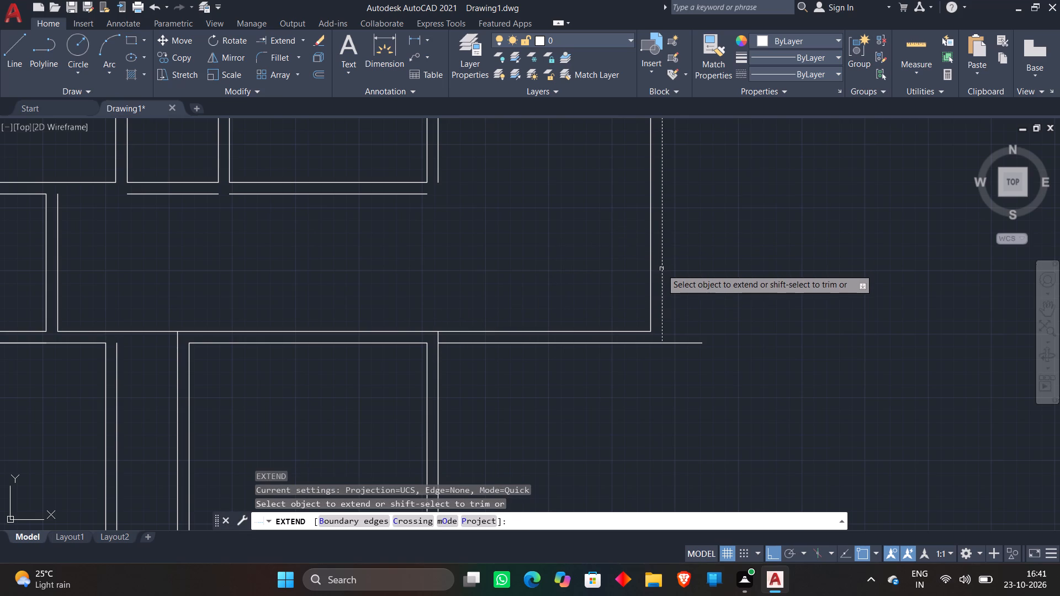
click(661, 269)
key(Escape)
Trim the part of the outer bottom wall line that overhangs beyond the hall's right outer wall line.
key(r)
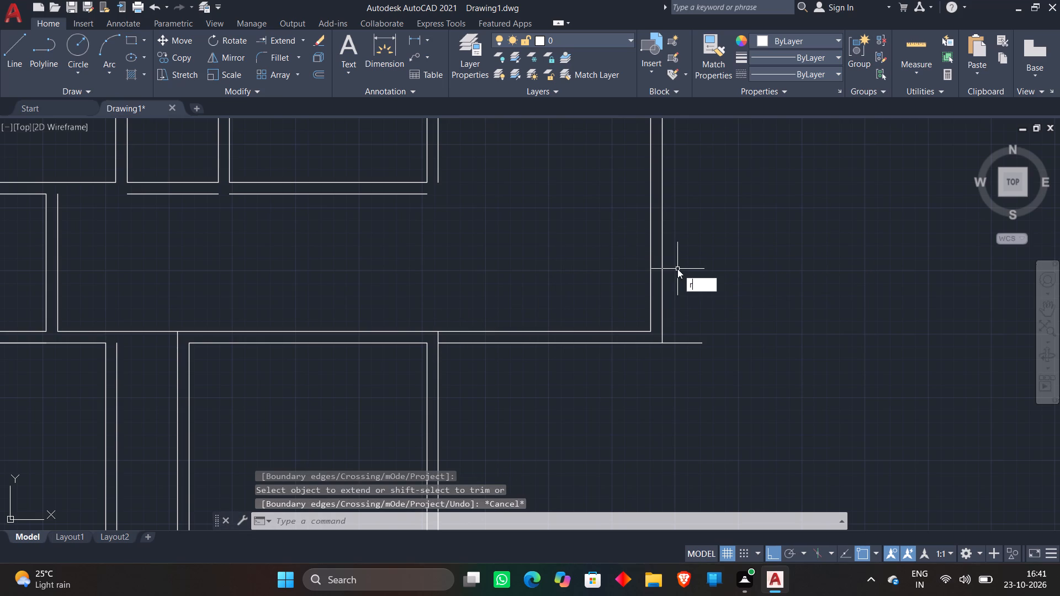
key(BackSpace)
text(tr)
key(space)
drag(691, 300, 691, 310)
click(687, 363)
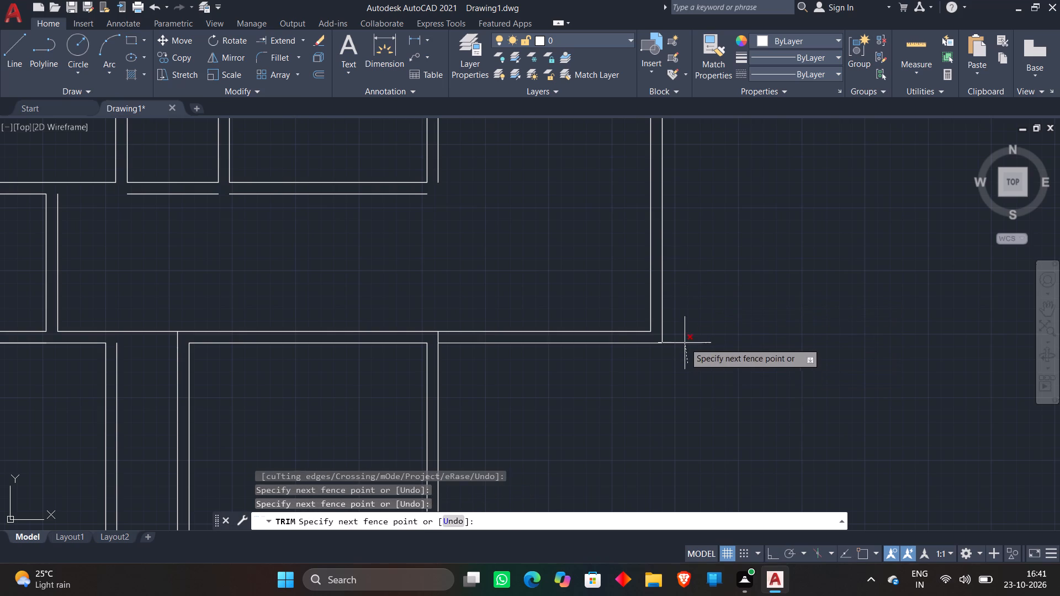
click(685, 333)
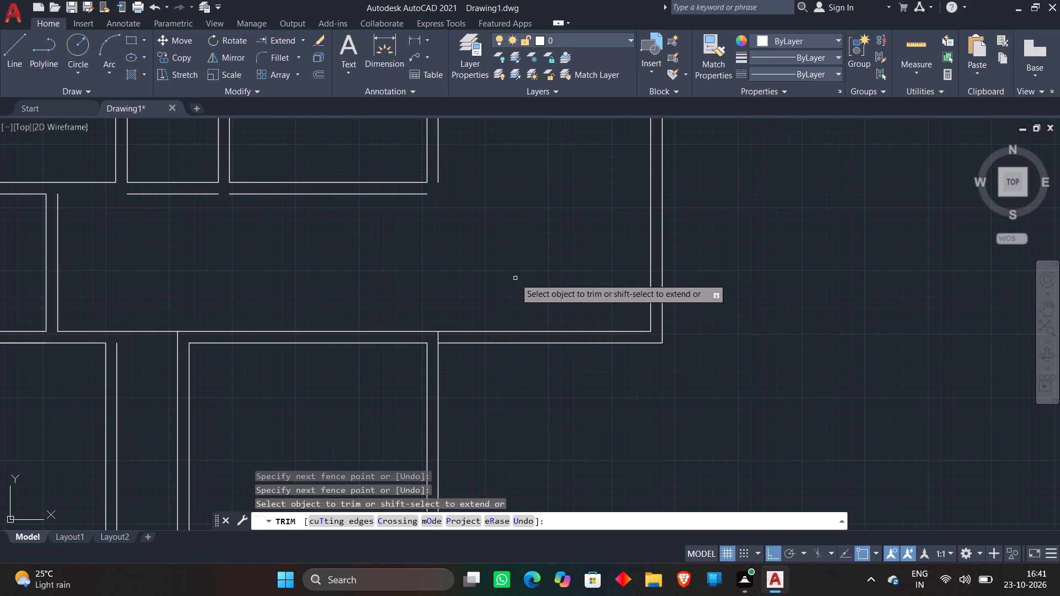
scroll(516, 279, down, 1)
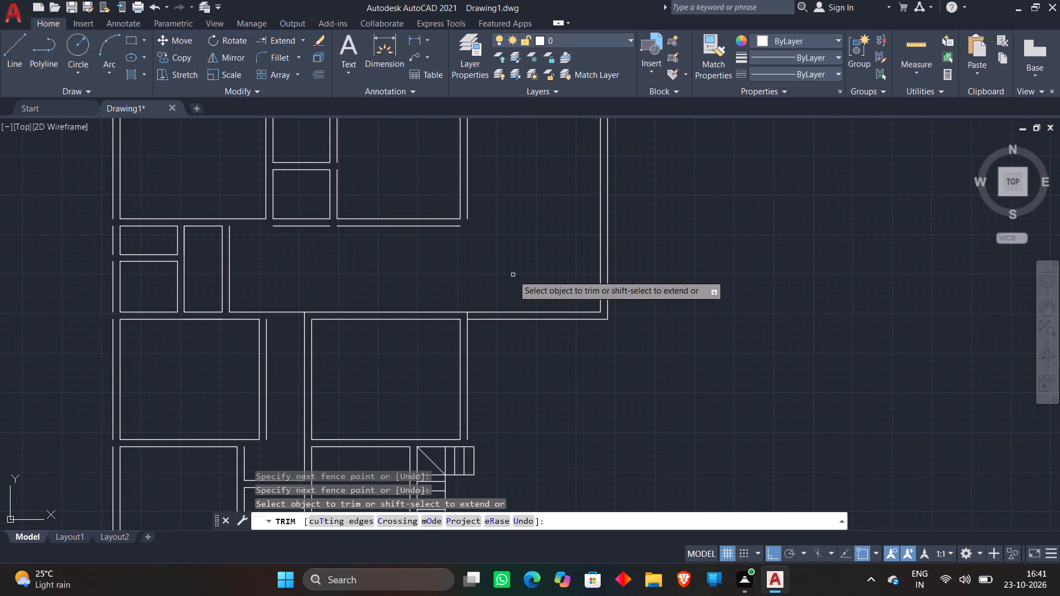
key(Escape)
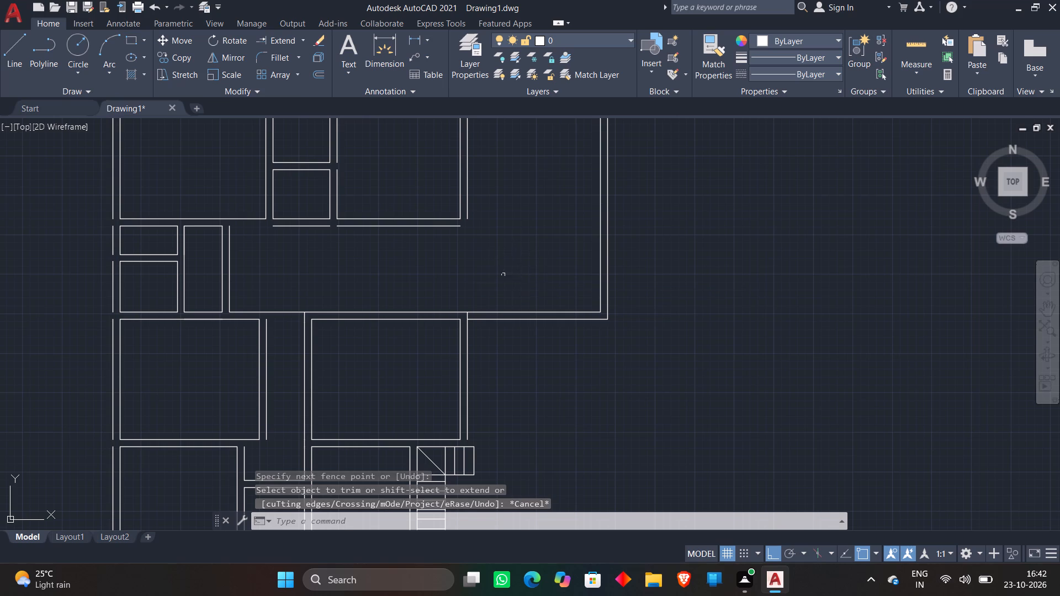
Trim the short stub crossing the hall's bottom wall in line with the lower room's outer right wall line.
scroll(476, 316, up, 3)
text(tr)
key(space)
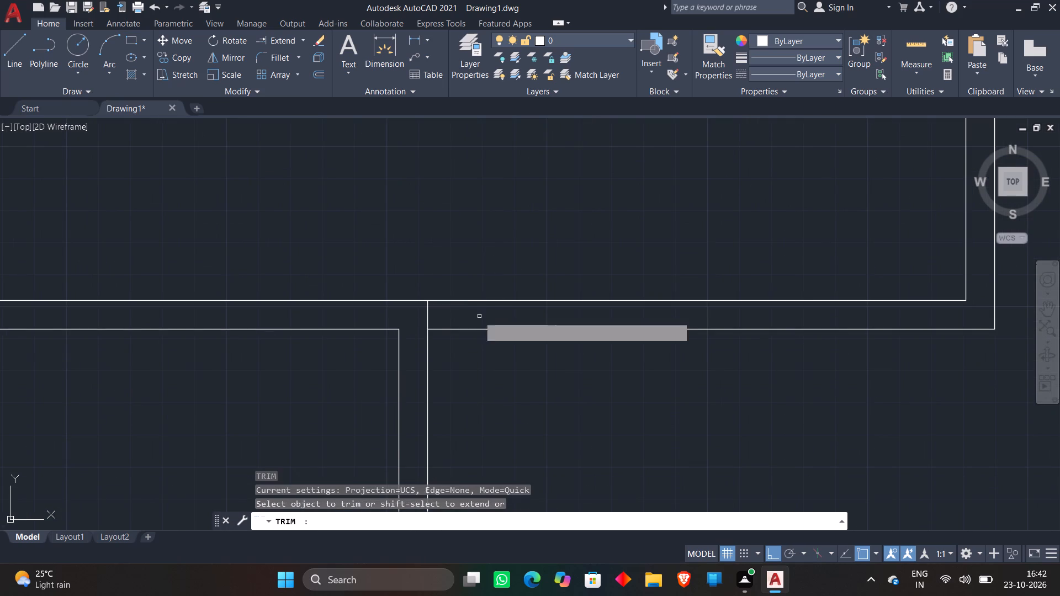
click(428, 313)
scroll(429, 313, down, 2)
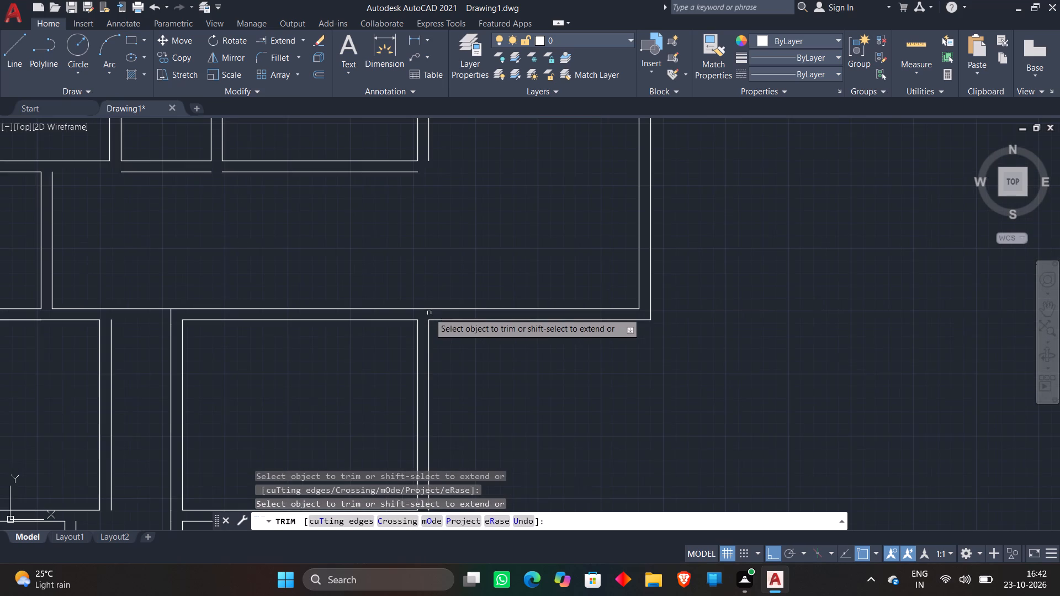
key(Escape)
Fillet the top and left outer wall lines into a sharp corner at the plan's top-left.
scroll(388, 295, down, 1)
scroll(278, 268, down, 2)
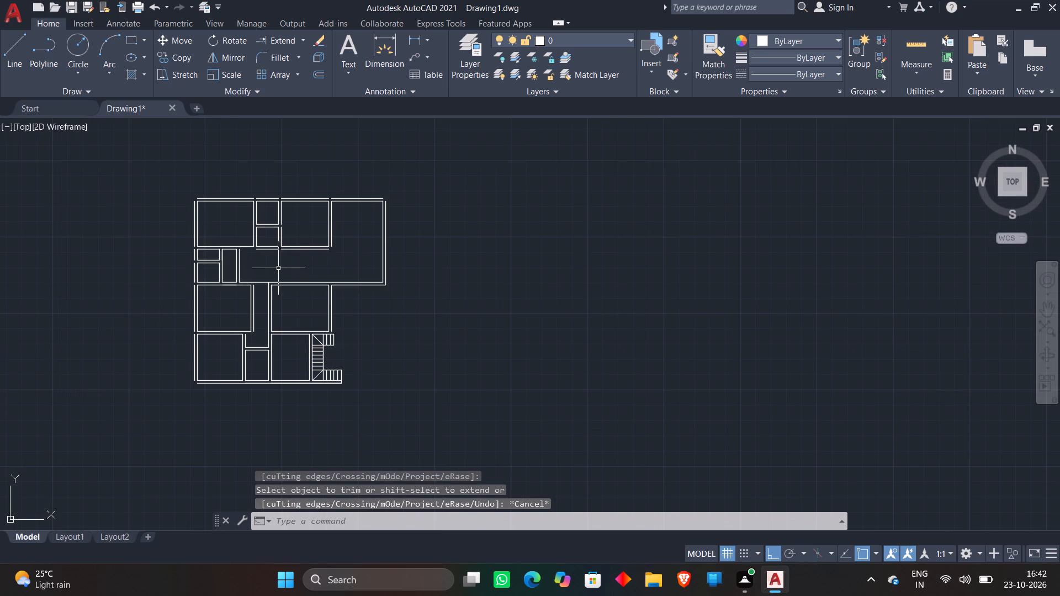
key(f)
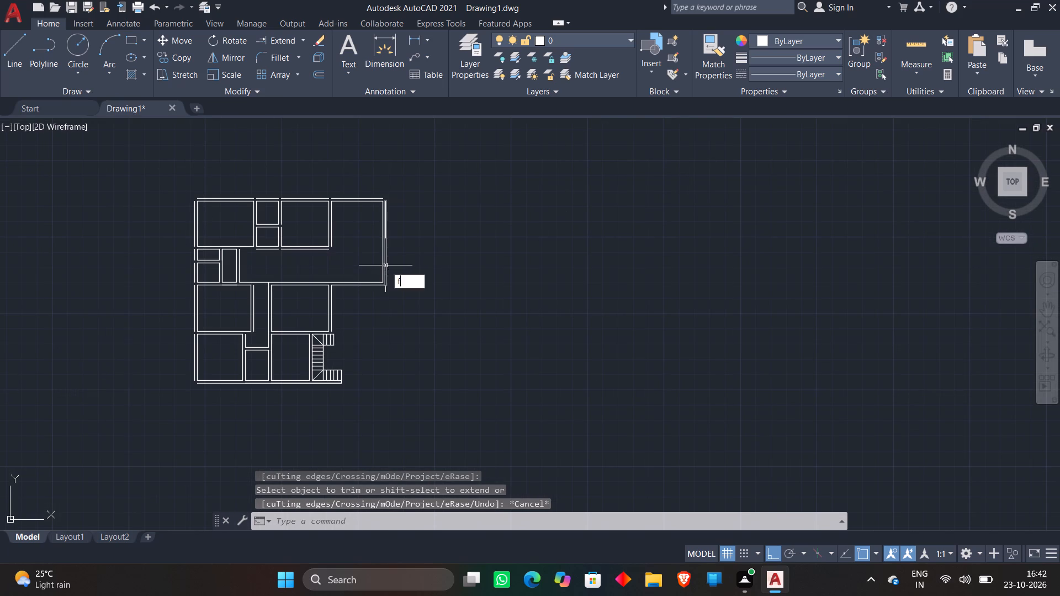
key(space)
scroll(176, 178, up, 3)
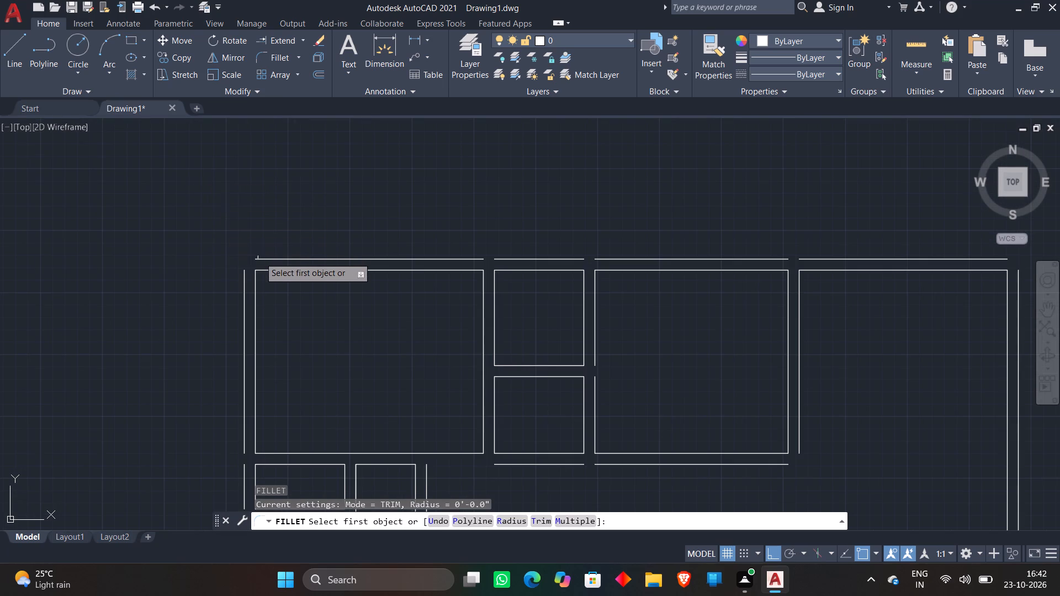
click(259, 257)
click(246, 272)
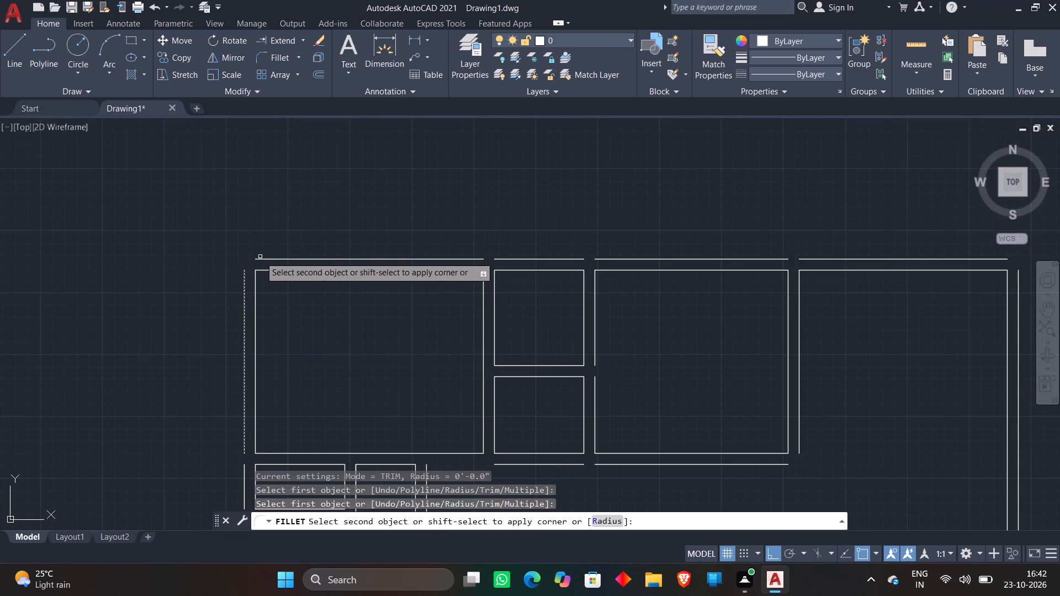
click(260, 260)
Fillet the top and right outer wall lines into a sharp corner at the plan's top-right.
scroll(320, 214, down, 4)
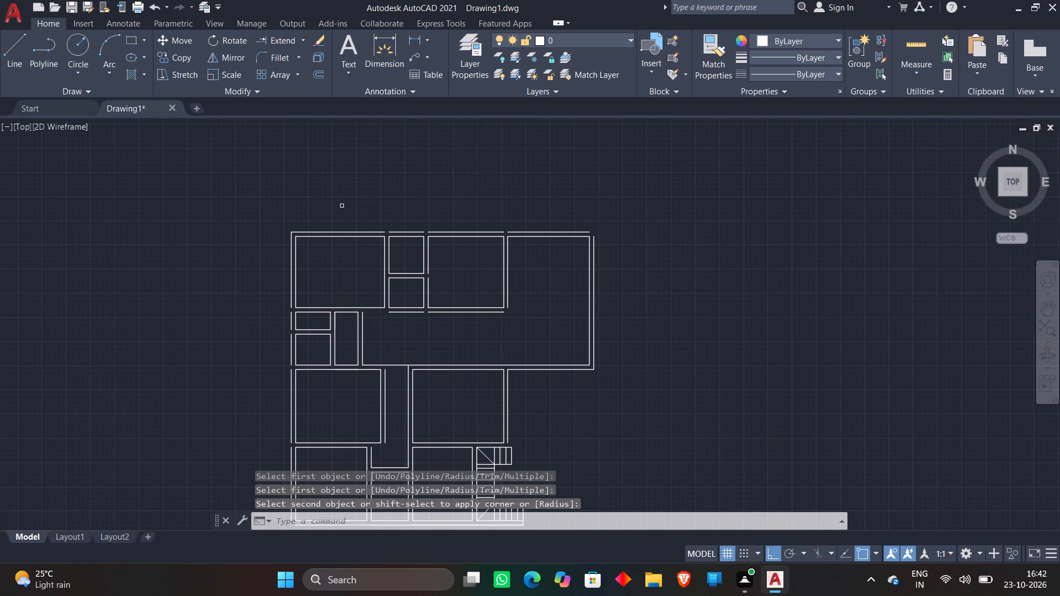
click(278, 57)
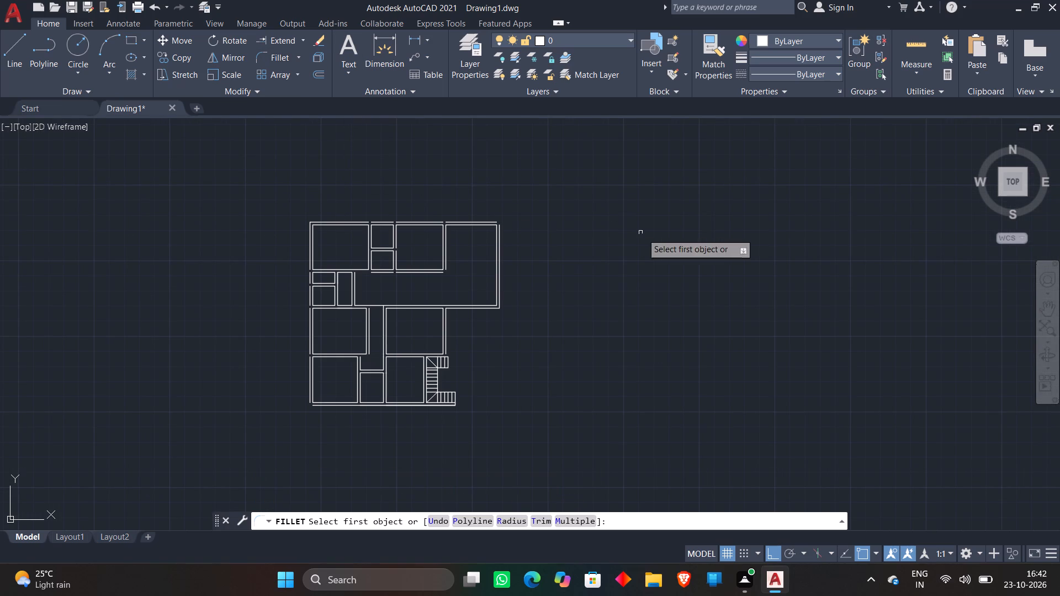
scroll(521, 203, up, 3)
click(401, 283)
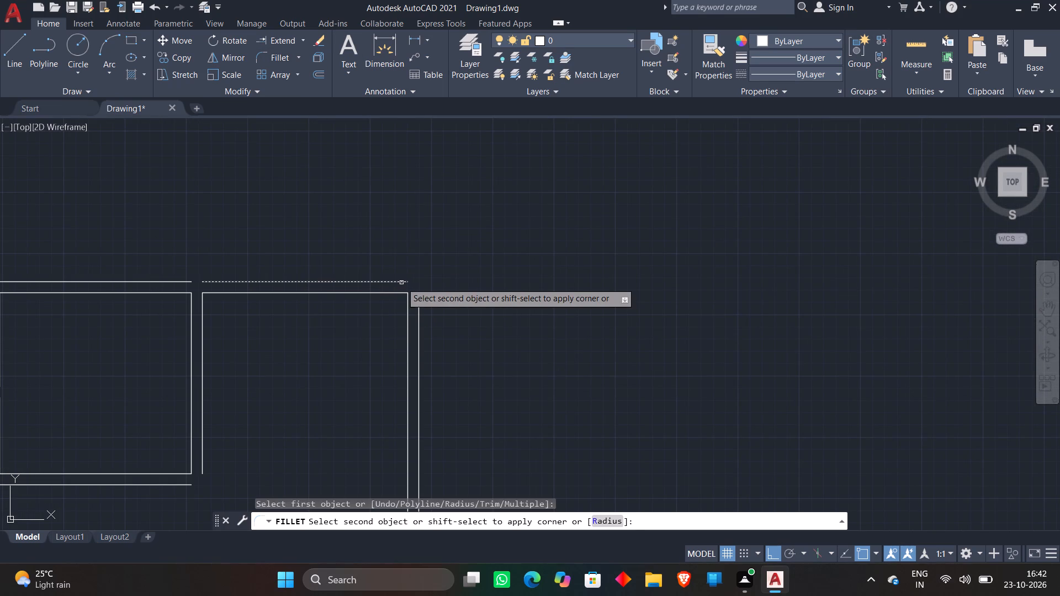
click(417, 292)
Fillet the left and bottom outer wall lines into a sharp corner at the plan's bottom-left.
scroll(501, 204, down, 4)
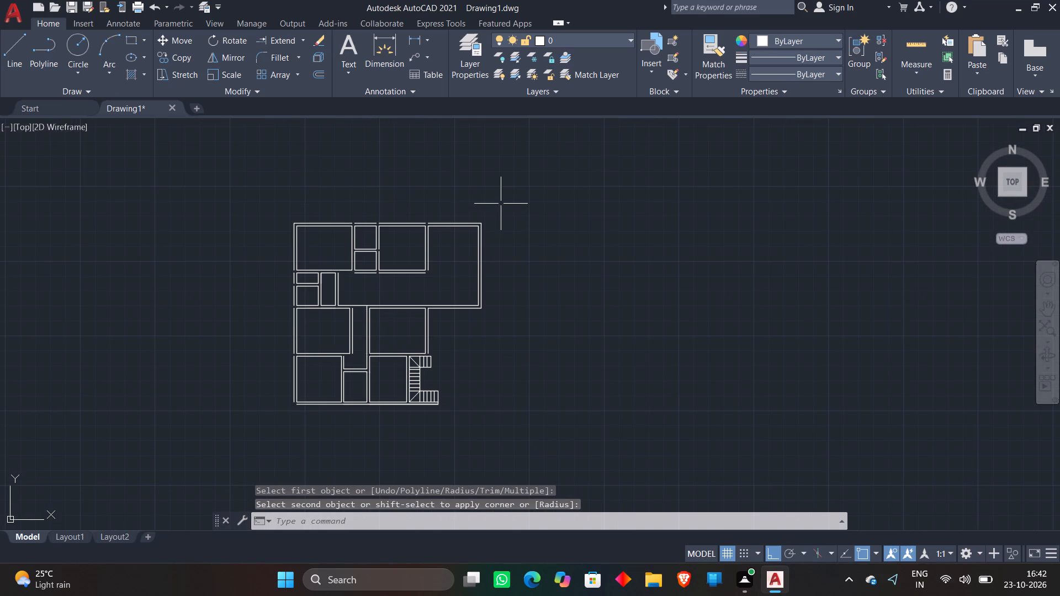
scroll(294, 397, up, 1)
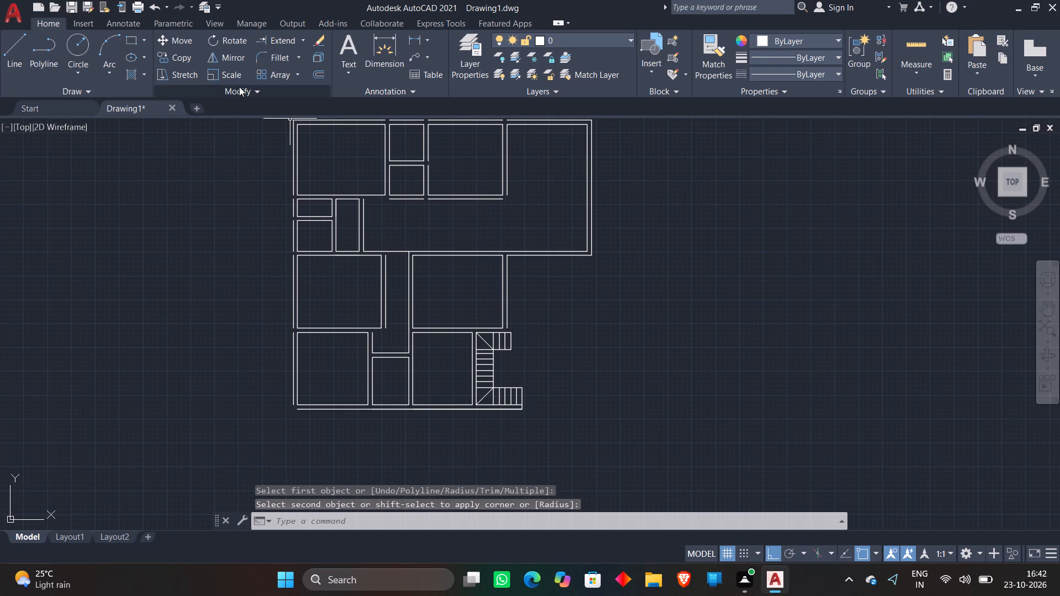
click(273, 58)
scroll(348, 401, up, 1)
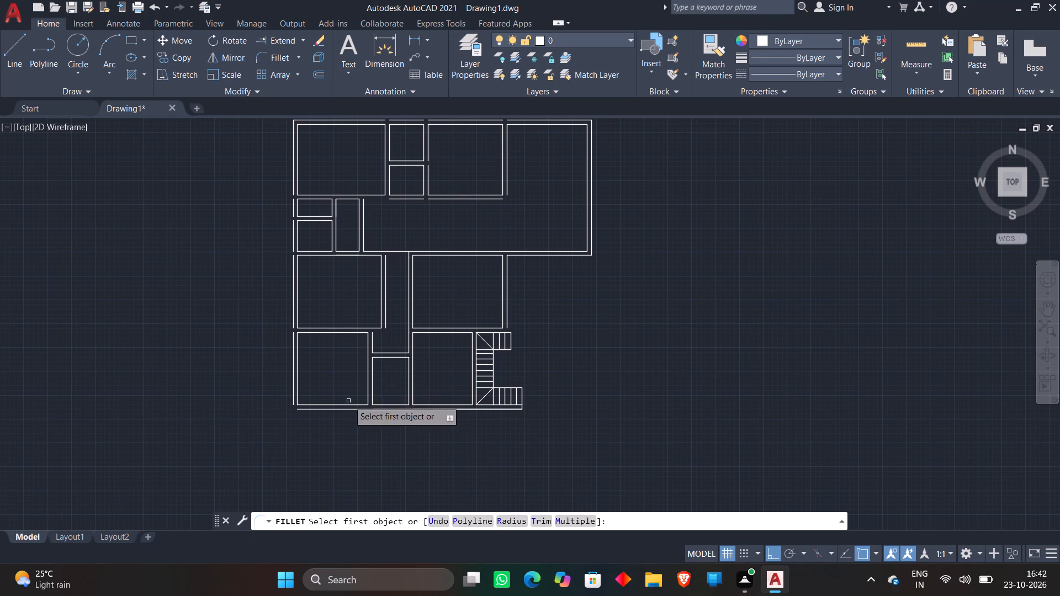
scroll(348, 400, up, 2)
click(113, 418)
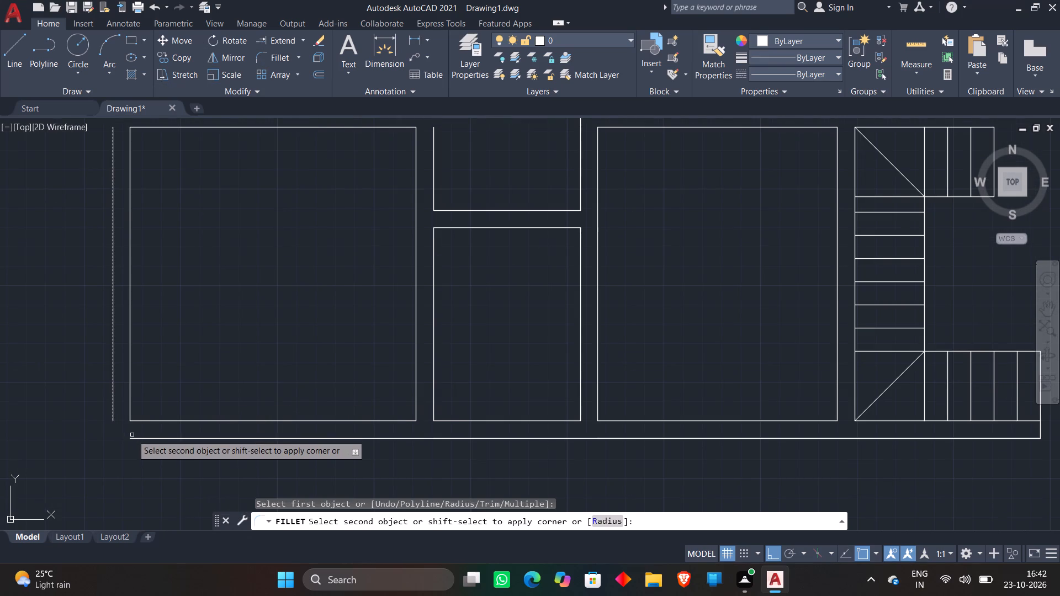
click(133, 438)
scroll(290, 471, down, 2)
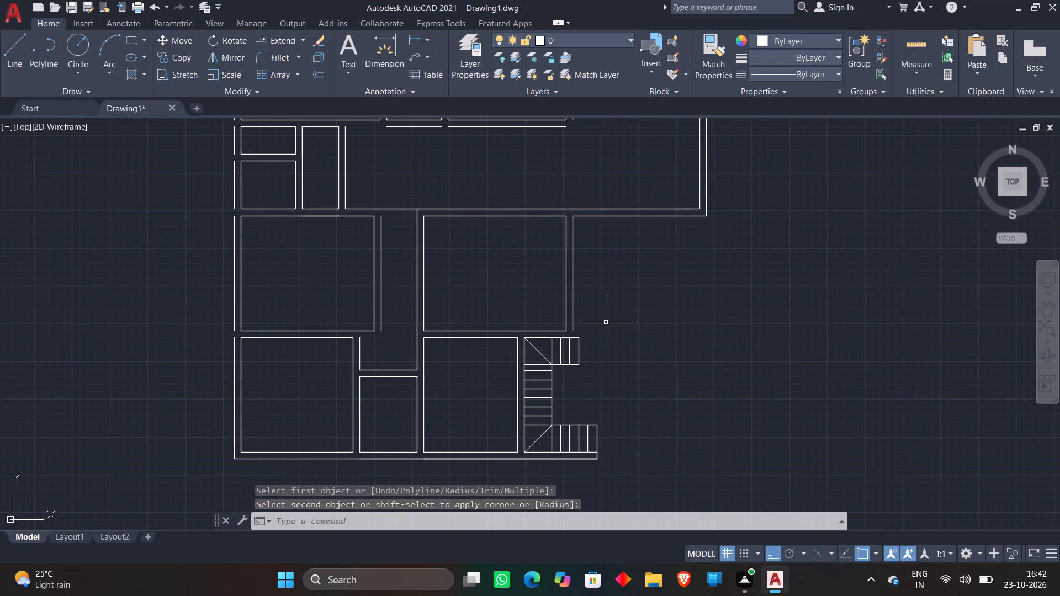
key(Escape)
Extend both lines of the right wall of the room above the staircase down to the staircase's top edge.
scroll(590, 322, up, 2)
text(ex)
key(space)
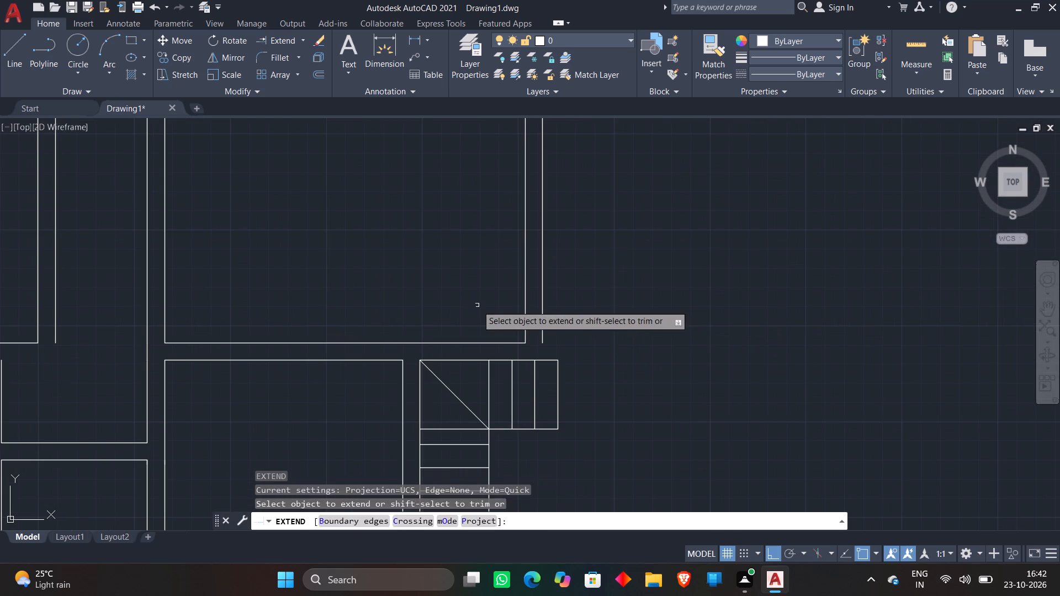
click(476, 305)
click(598, 299)
key(Escape)
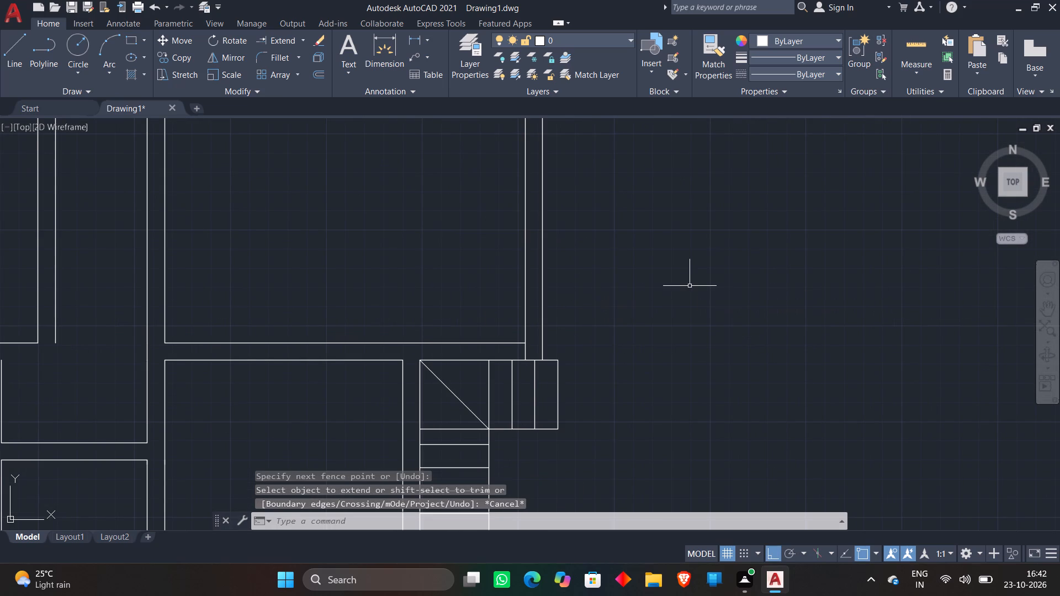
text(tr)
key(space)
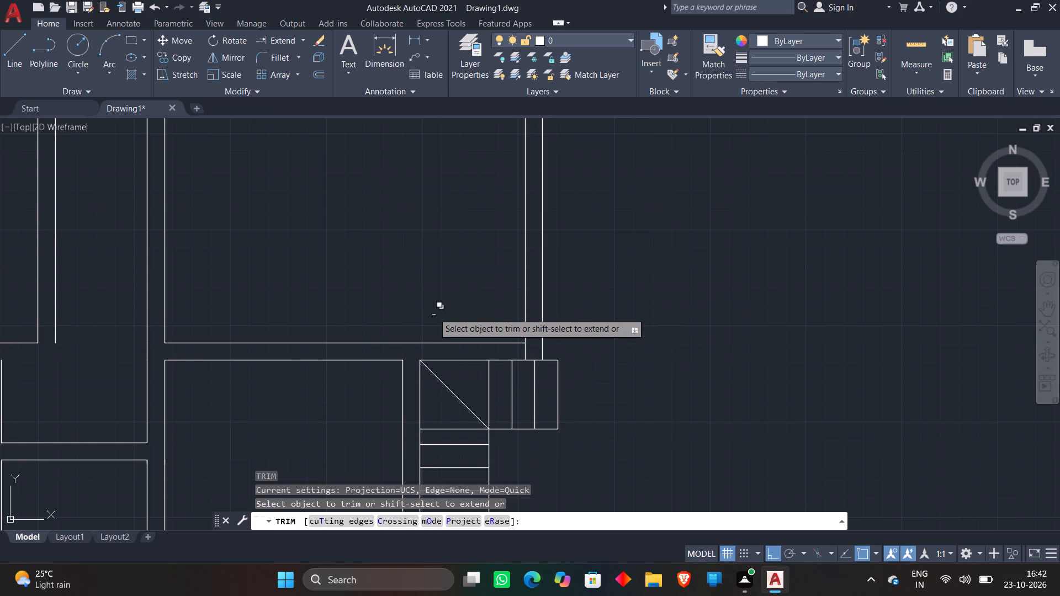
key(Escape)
Extend the staircase's left edge line up to the bottom wall line of the room above.
text(ex)
key(space)
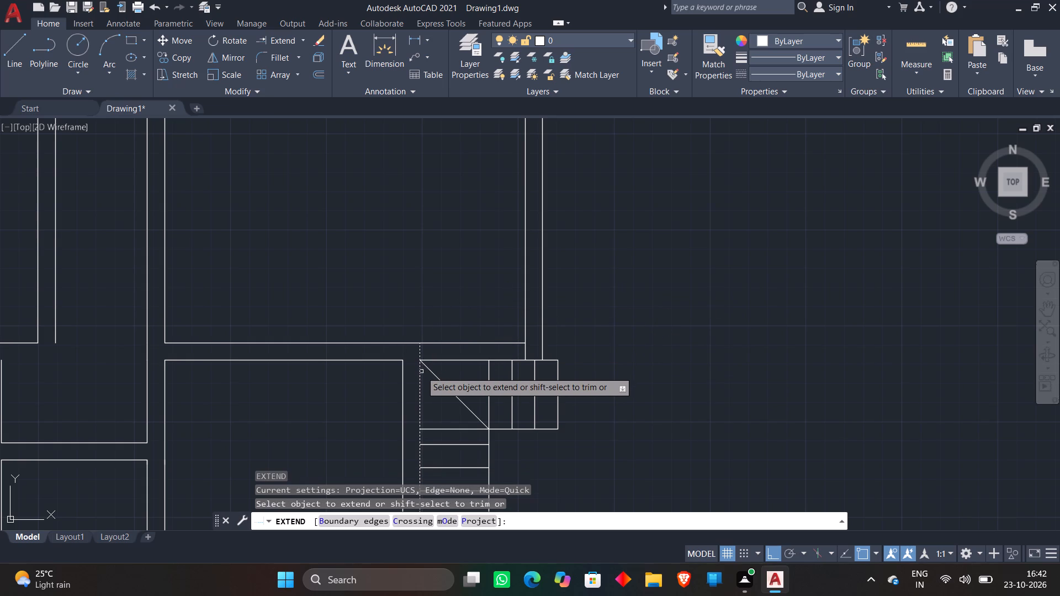
click(421, 371)
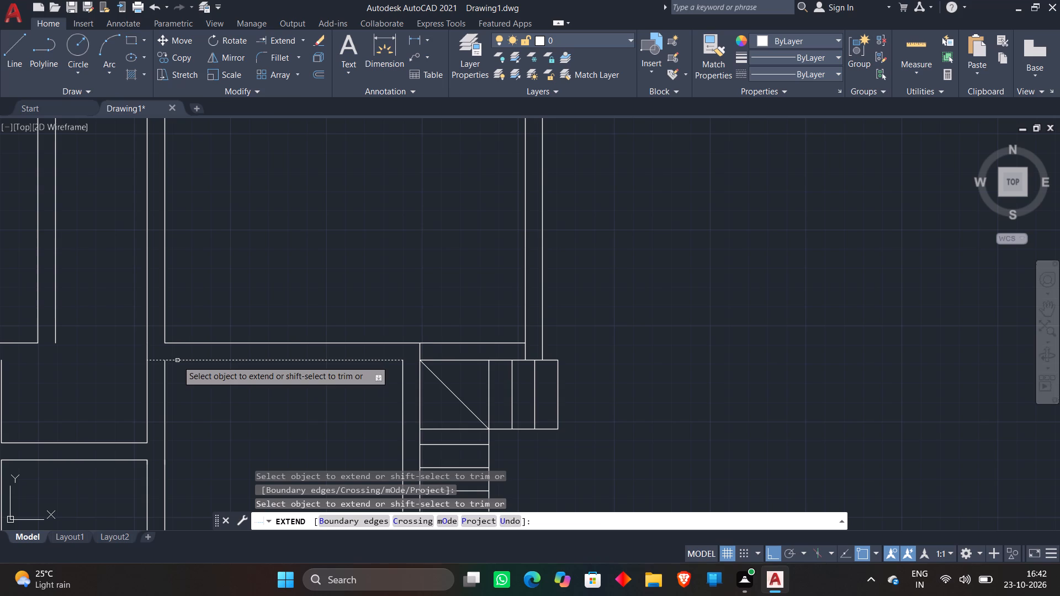
key(Escape)
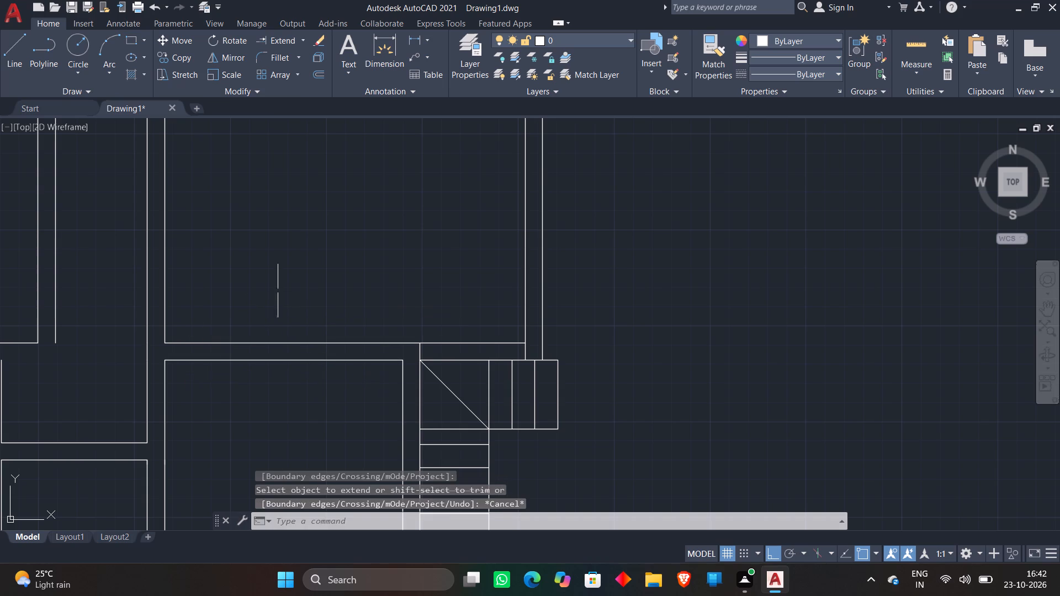
Extend the top outer wall segments across the gaps between the upper rooms to make the outer line continuous.
scroll(307, 284, down, 2)
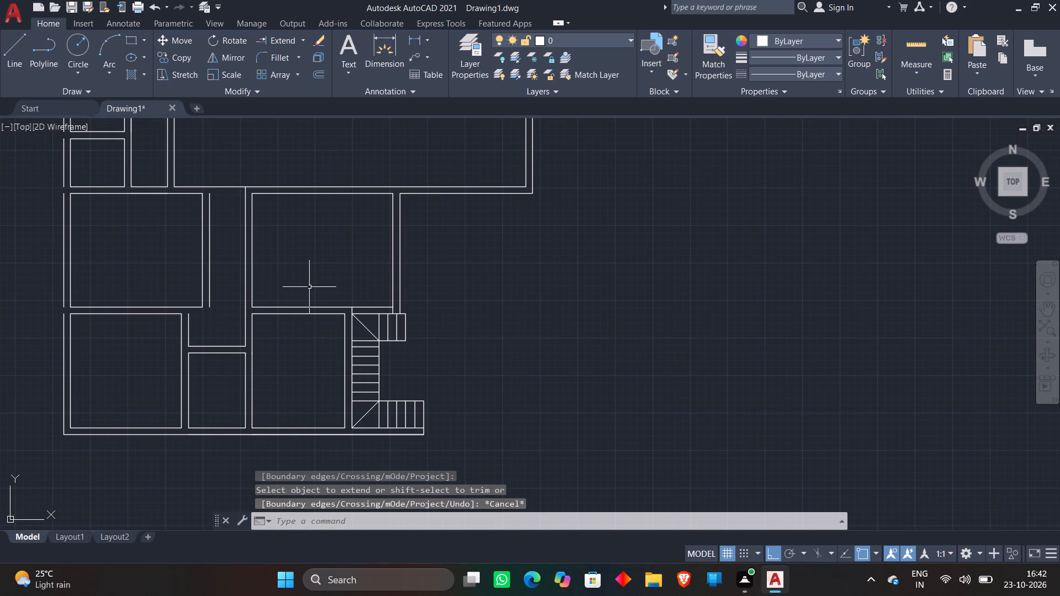
scroll(309, 286, down, 1)
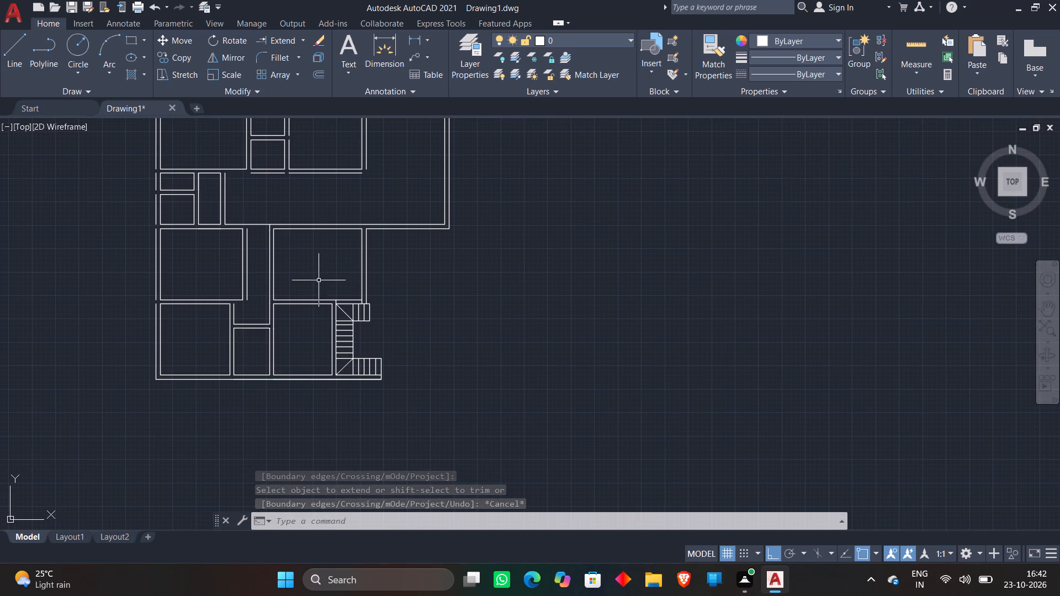
scroll(364, 275, down, 1)
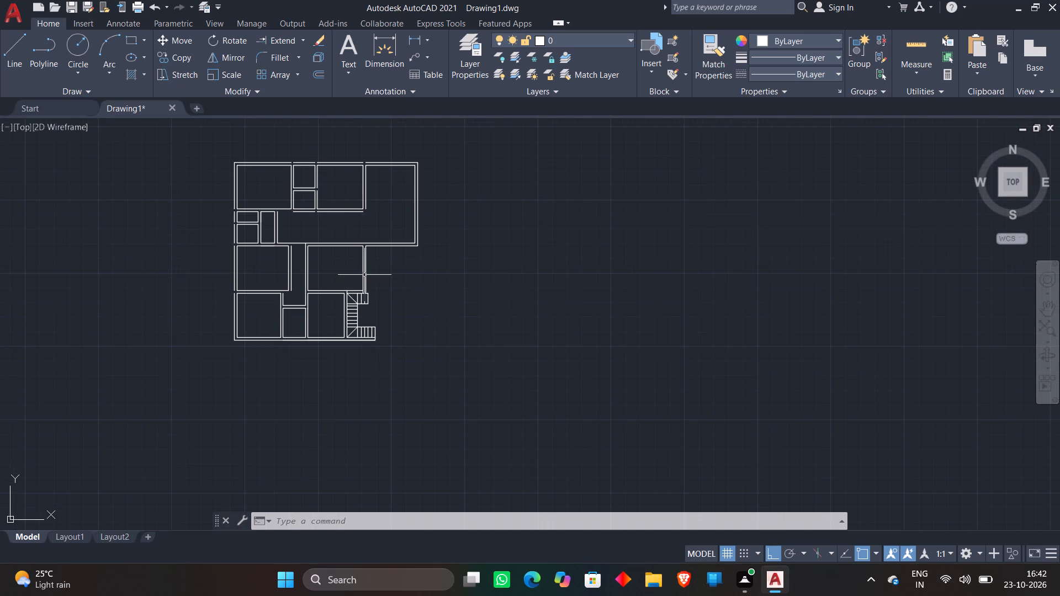
scroll(293, 130, up, 1)
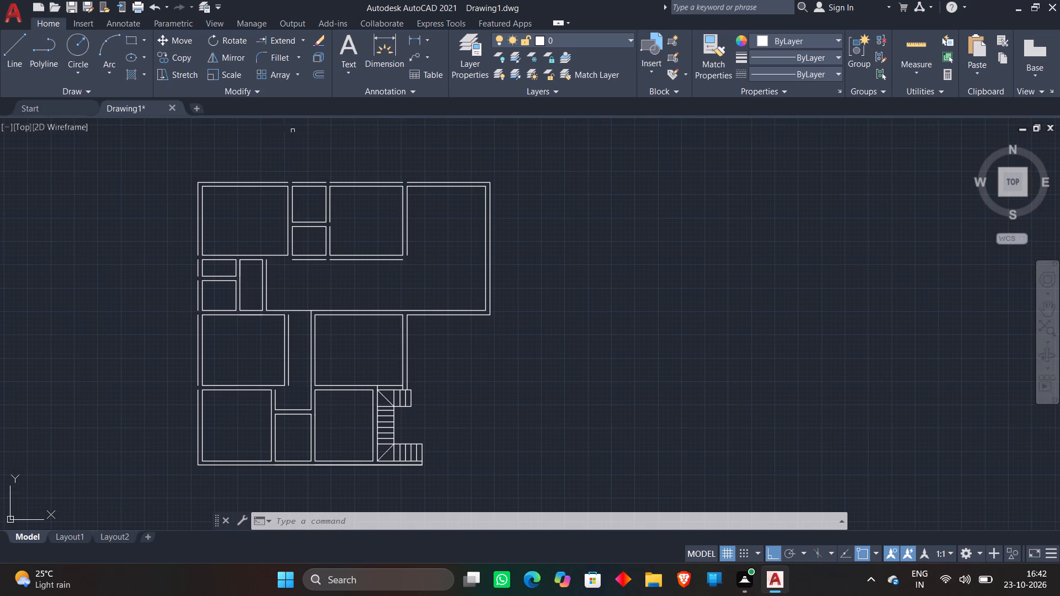
click(286, 39)
scroll(312, 125, up, 3)
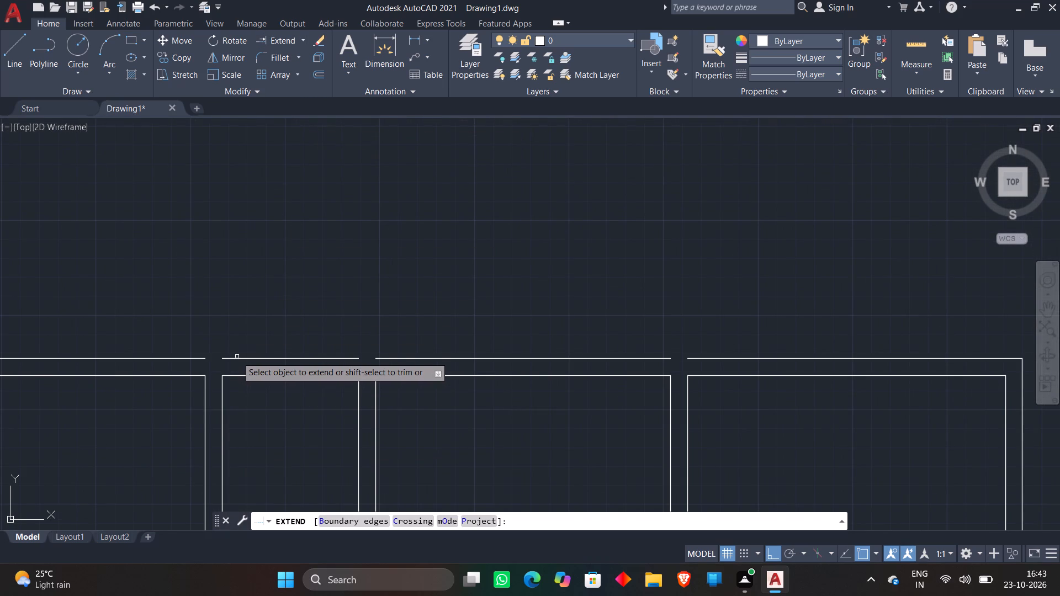
click(237, 360)
click(383, 359)
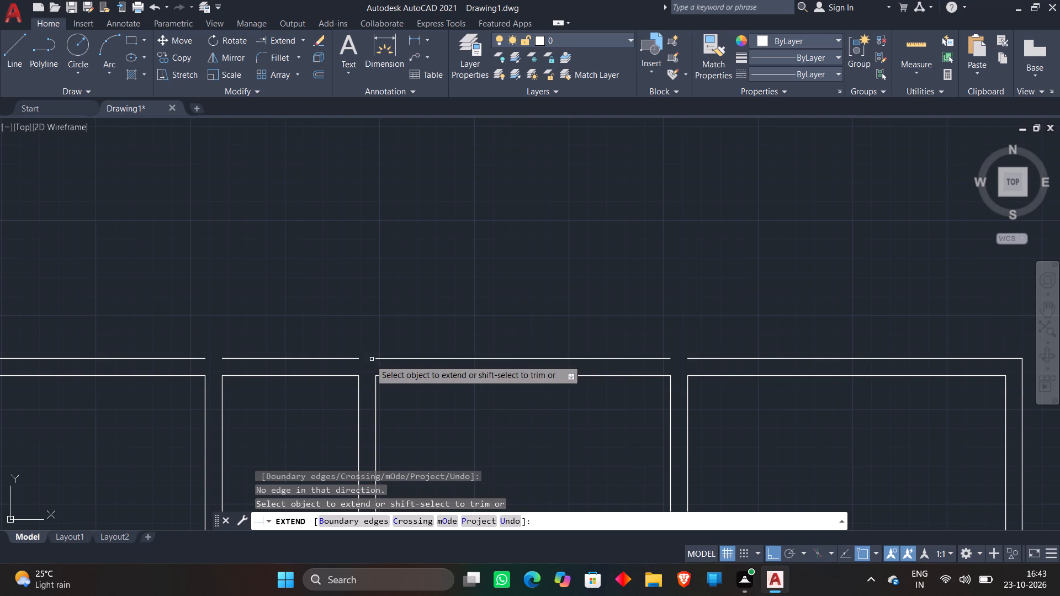
click(355, 359)
click(224, 359)
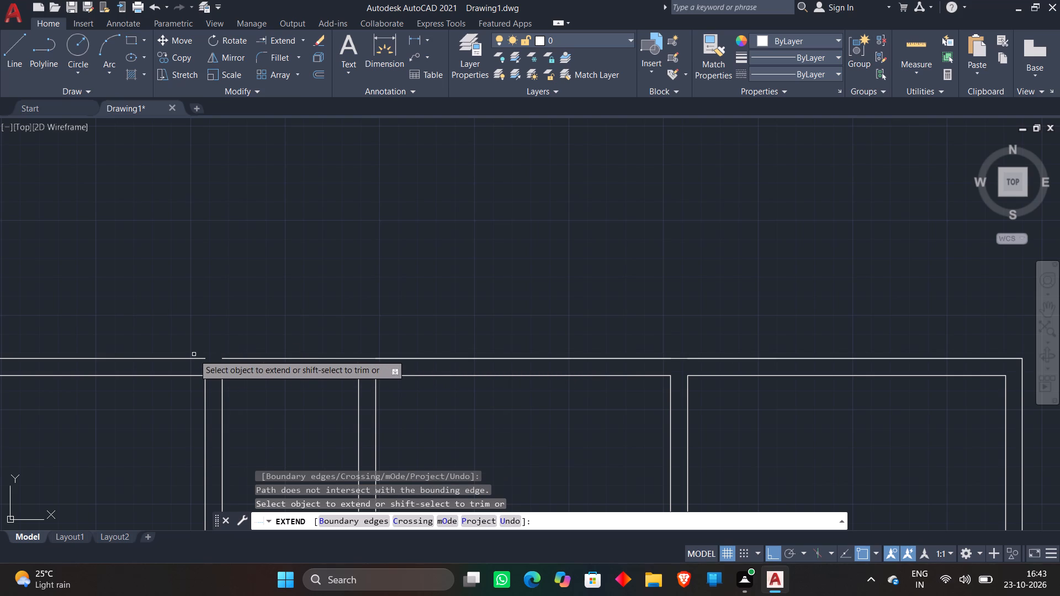
click(196, 357)
Extend the left outer wall segments across the gaps between rooms, down to the plan's bottom-left corner.
scroll(597, 339, down, 3)
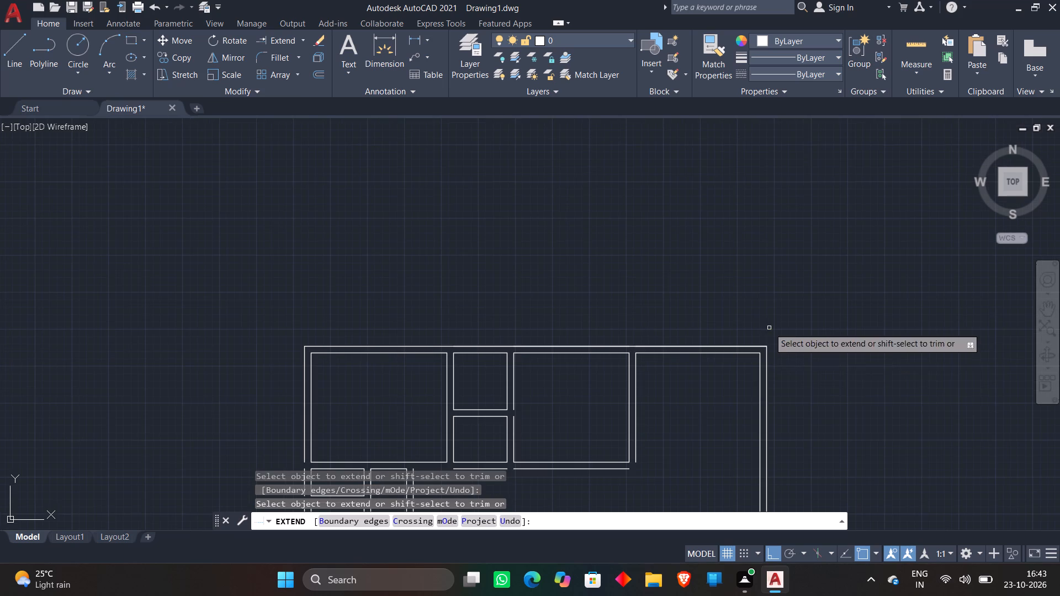
scroll(782, 360, down, 1)
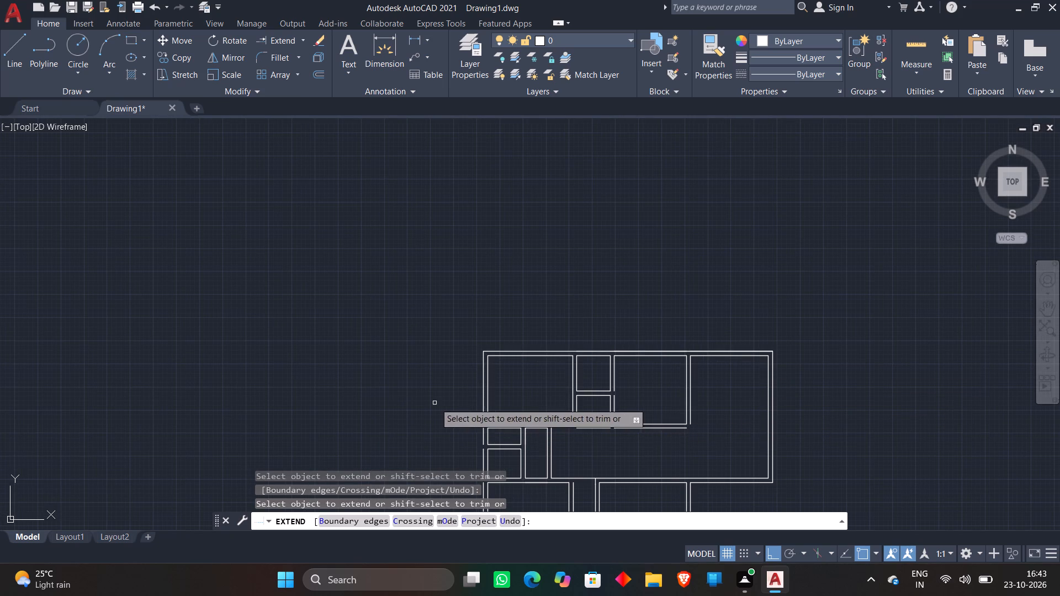
middle_drag(437, 403, 365, 219)
scroll(397, 236, up, 1)
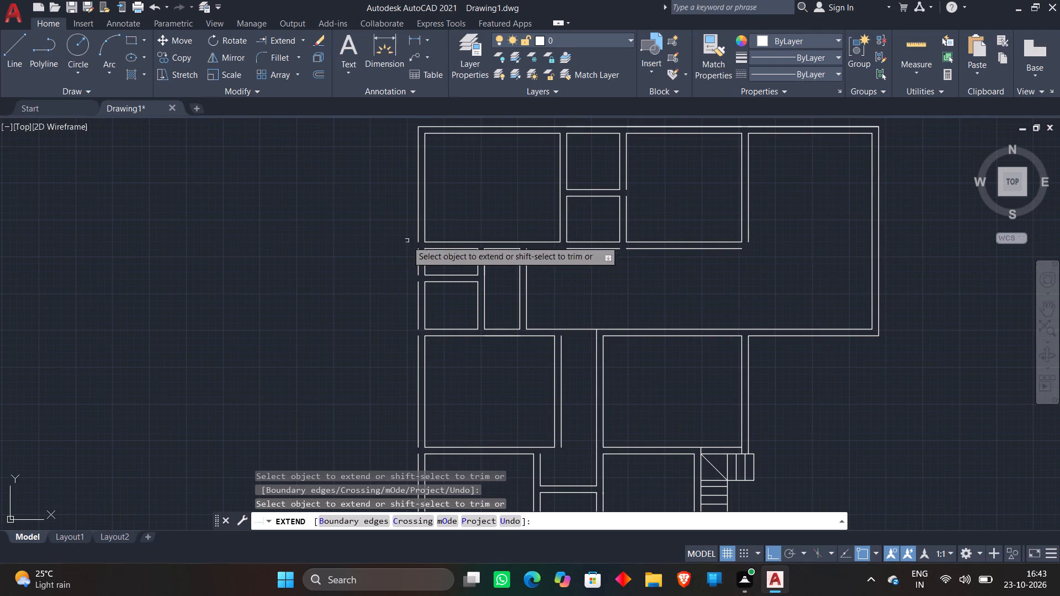
click(417, 253)
click(418, 285)
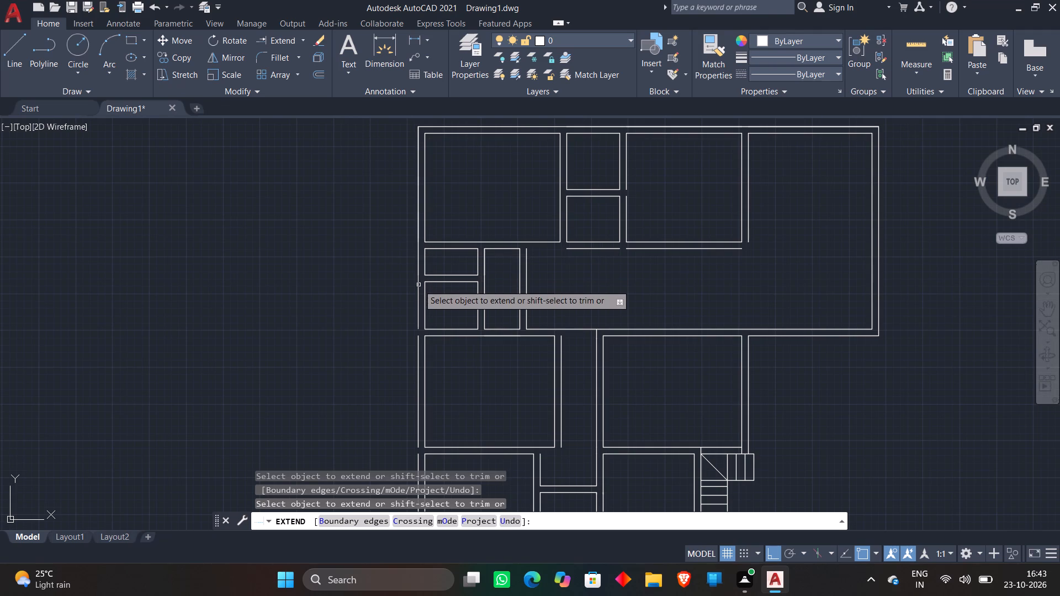
click(416, 341)
scroll(415, 314, down, 1)
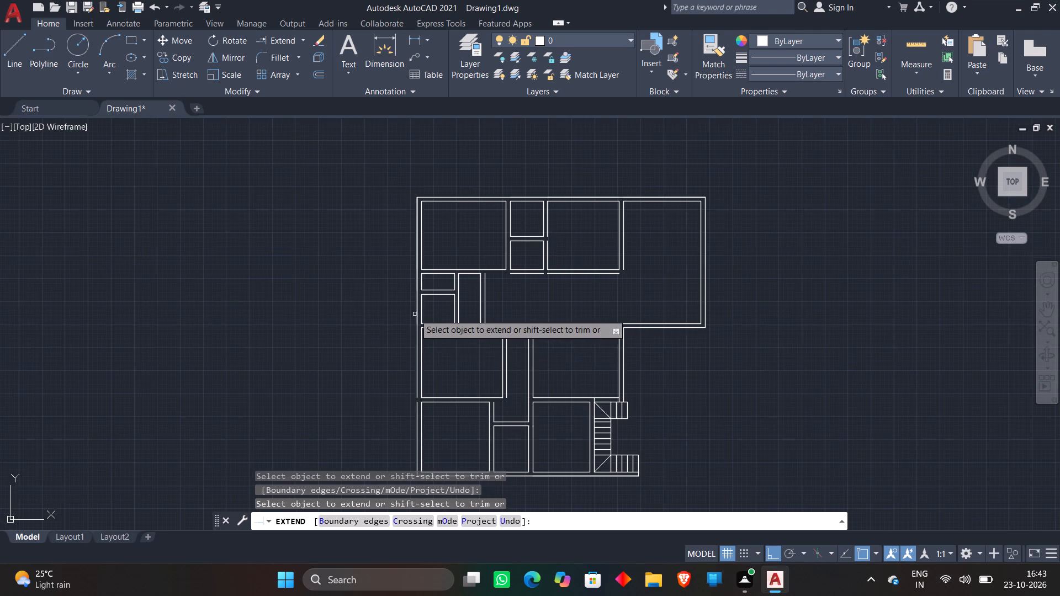
click(417, 374)
scroll(367, 290, down, 2)
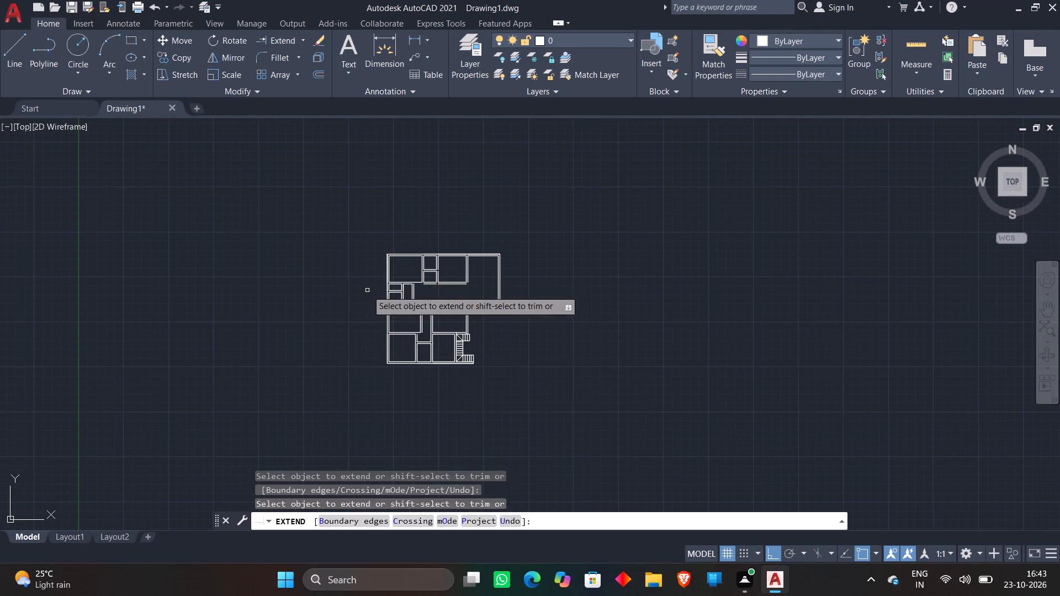
scroll(381, 369, up, 5)
key(Escape)
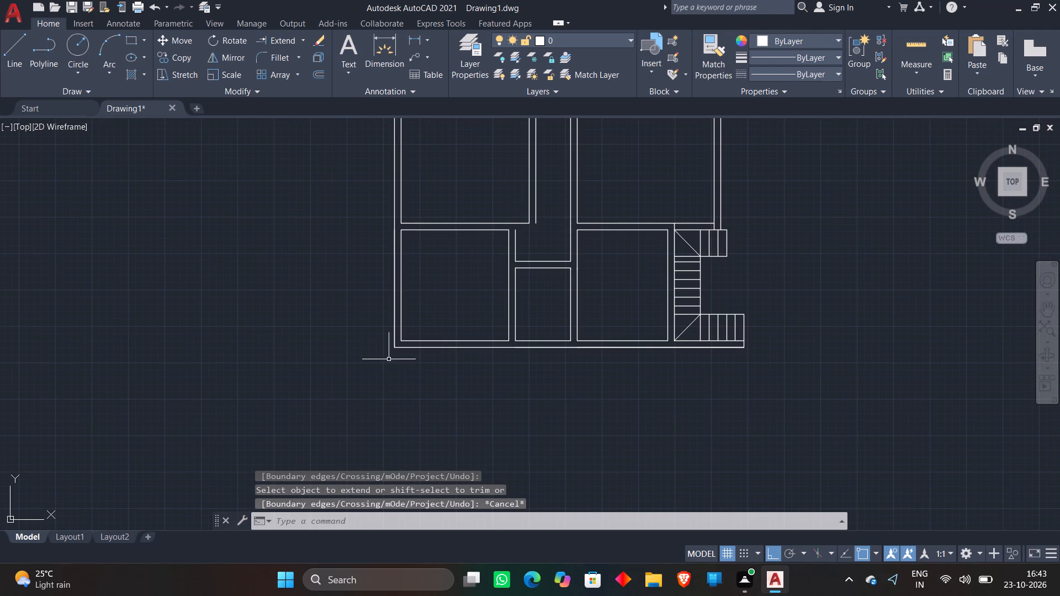
Extend the wall lines across the gaps beside and below the two small upper rooms, carrying the lower line left to the corridor wall.
scroll(389, 359, down, 1)
middle_drag(574, 174, 584, 357)
text(ex)
key(space)
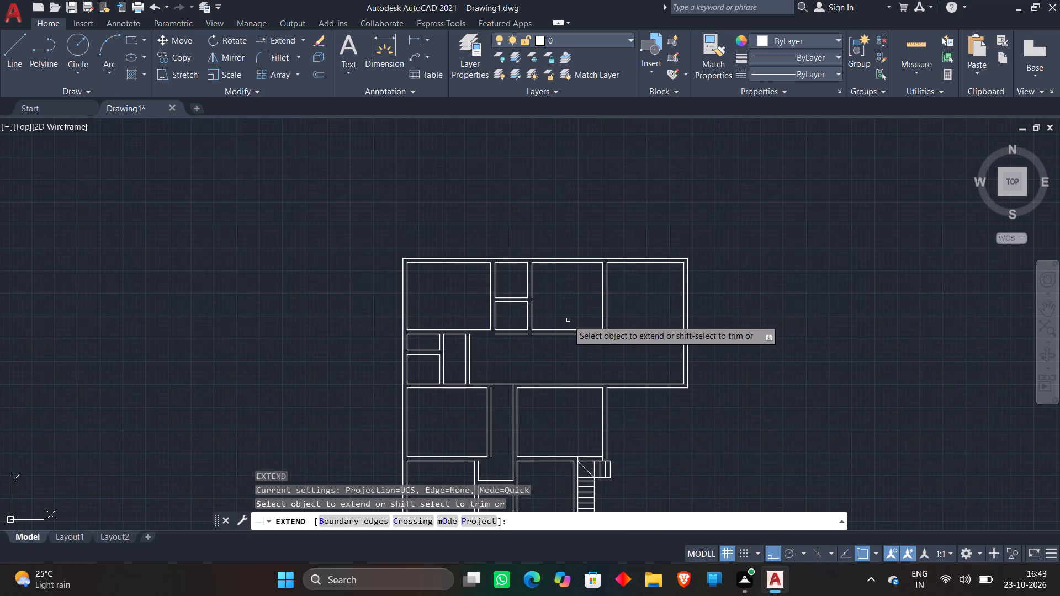
click(532, 303)
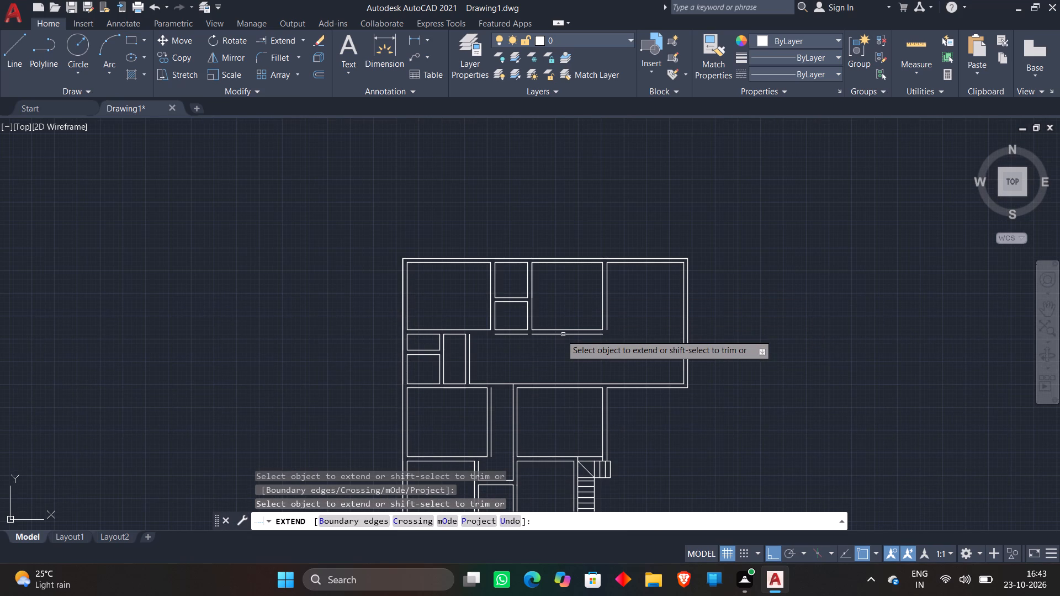
click(530, 333)
key(Escape)
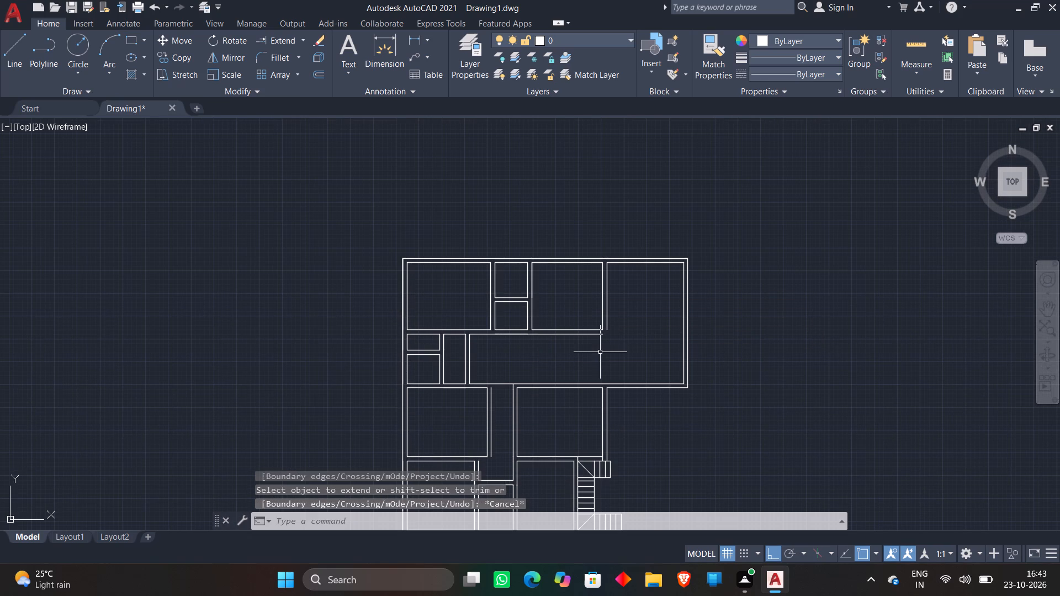
Fillet the upper-right room's left wall line with the horizontal wall line below the upper middle room into a sharp corner.
scroll(414, 343, up, 3)
scroll(483, 343, down, 2)
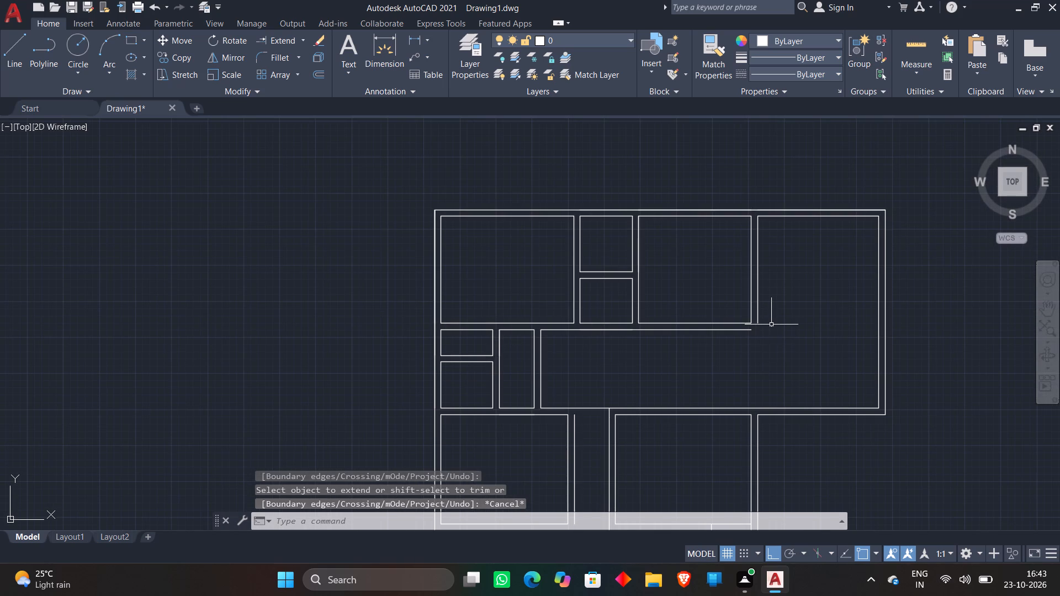
key(f)
key(space)
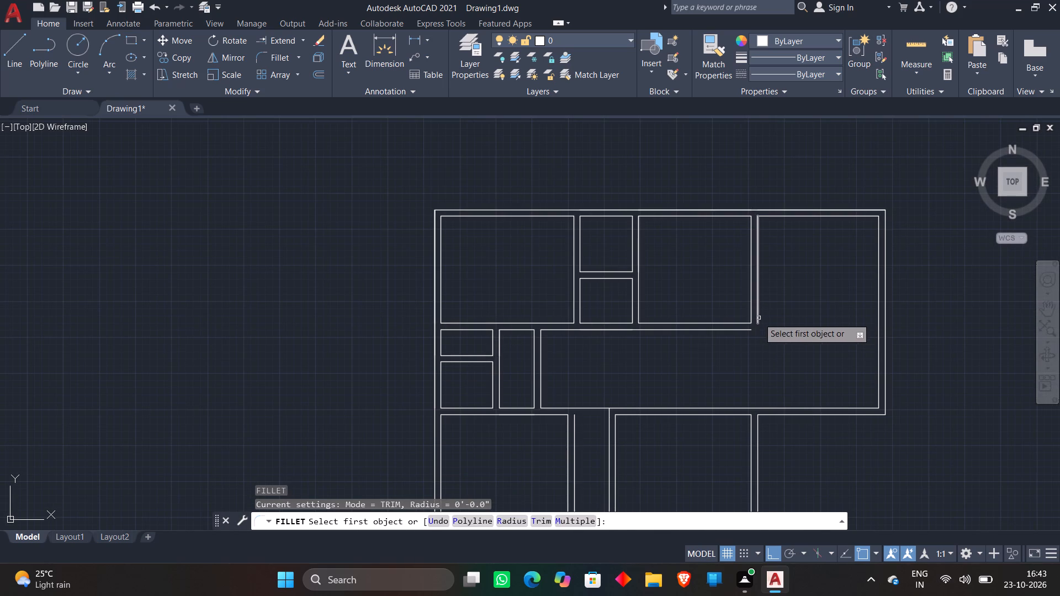
click(759, 318)
scroll(752, 326, down, 1)
click(749, 329)
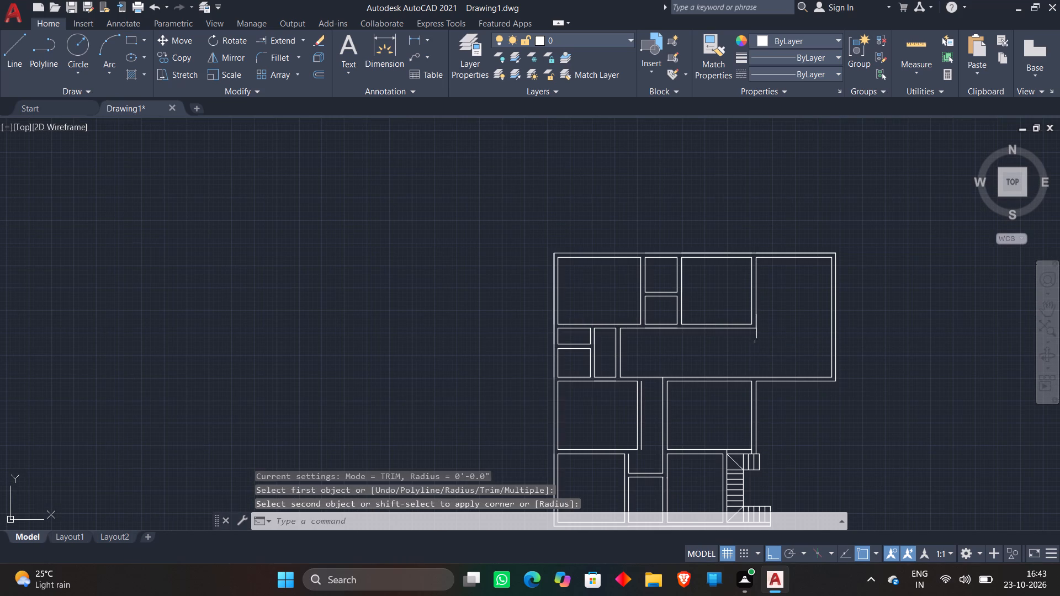
key(Escape)
Extend the left wall line of the passage between the two middle rooms up to the wall line of the hall above.
middle_drag(756, 341, 656, 244)
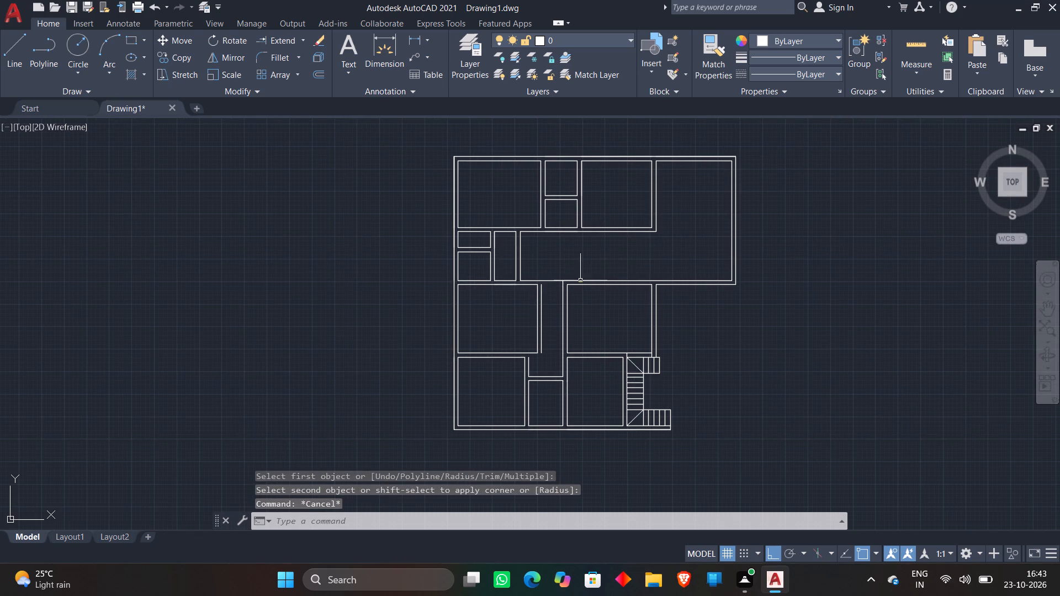
scroll(580, 280, up, 1)
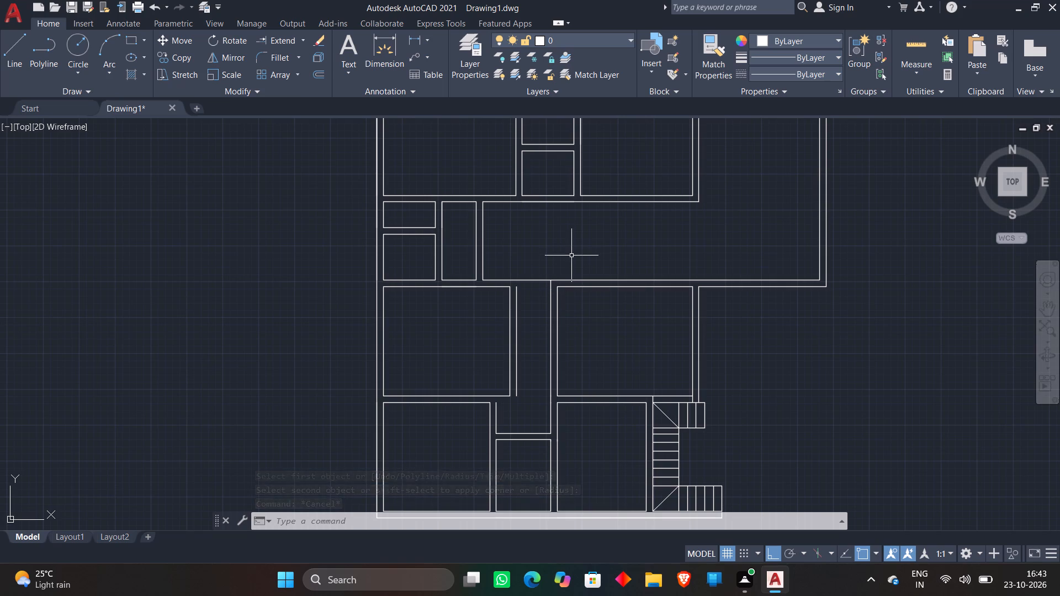
text(ex)
key(space)
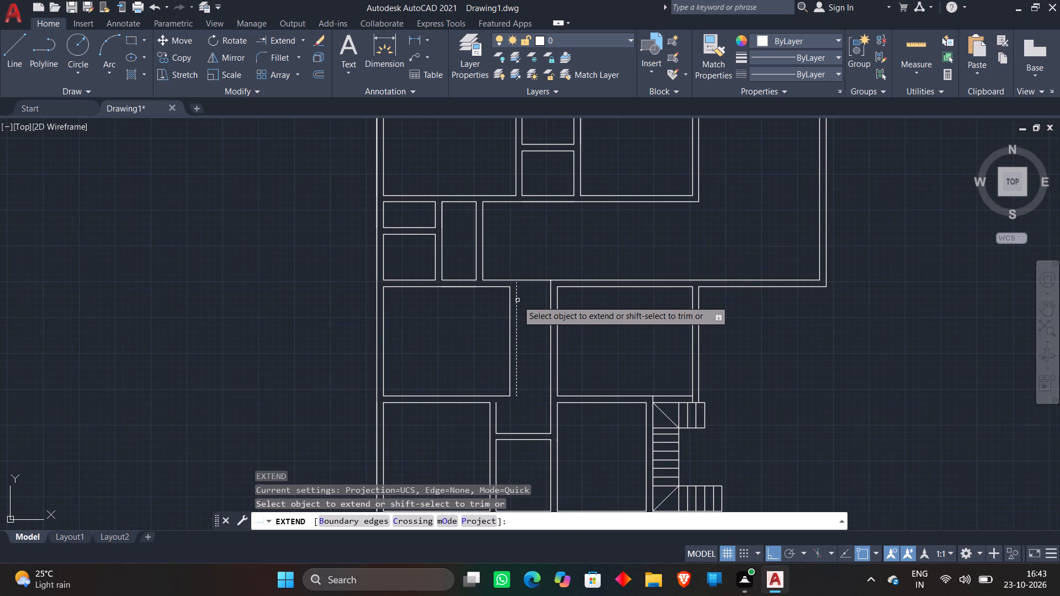
click(517, 300)
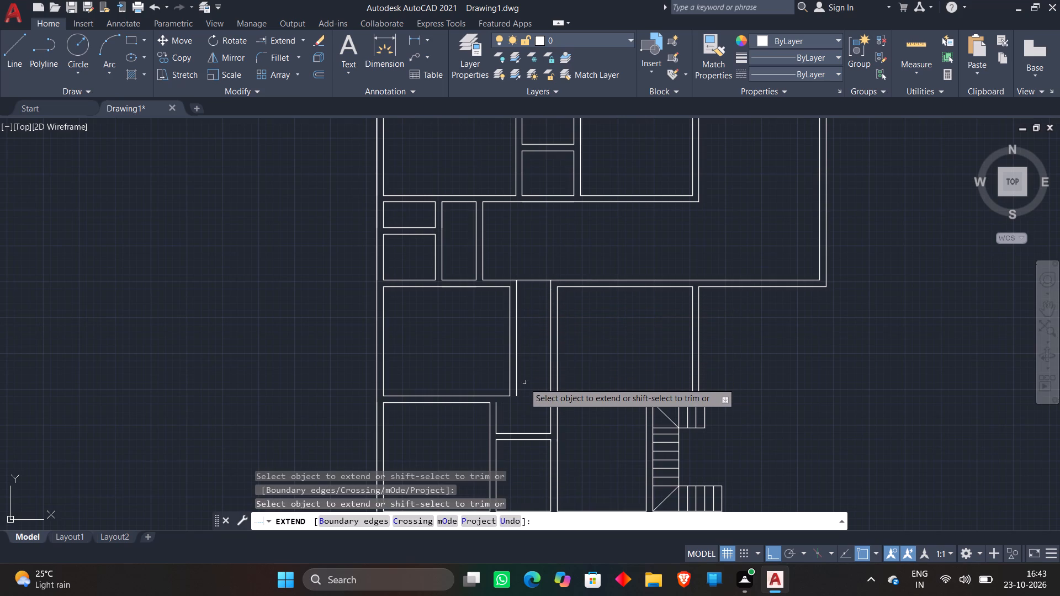
key(Escape)
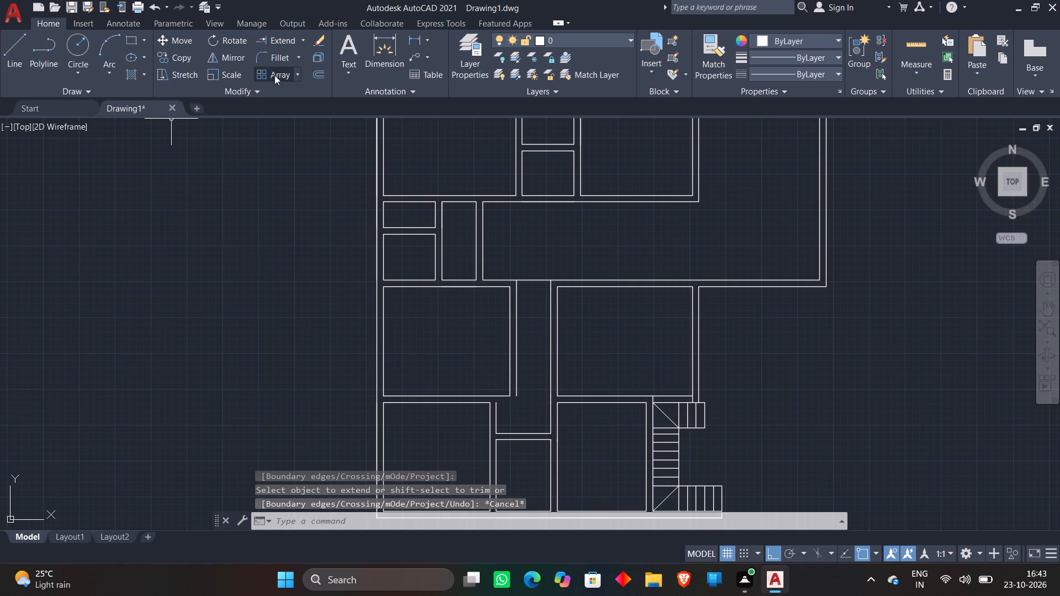
Fillet the lower end of the passage's left wall line to close the open corner above the bottom-left room.
click(269, 57)
middle_drag(459, 445, 441, 412)
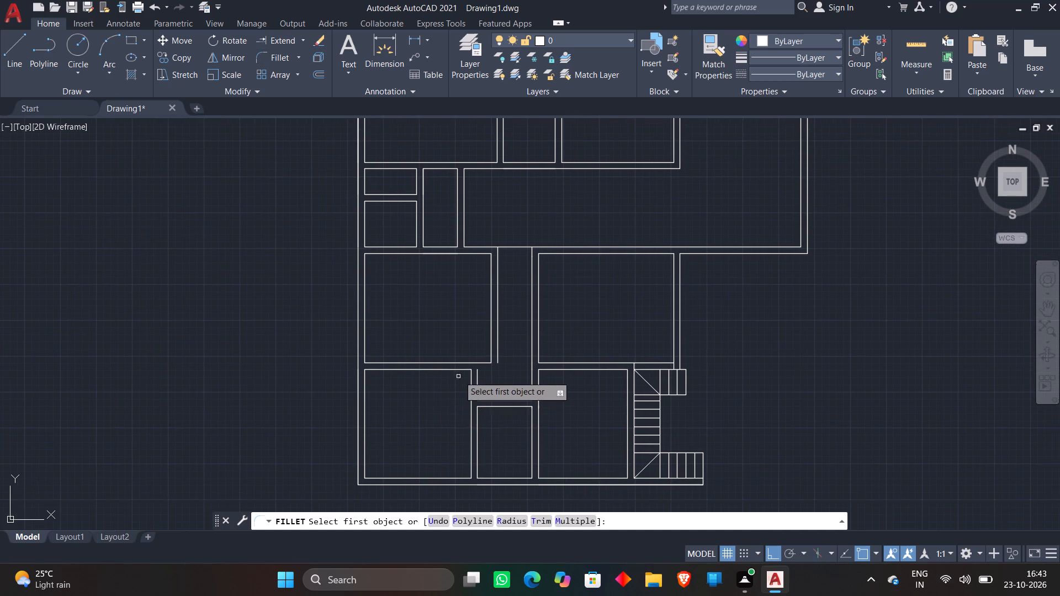
scroll(463, 375, up, 3)
click(591, 317)
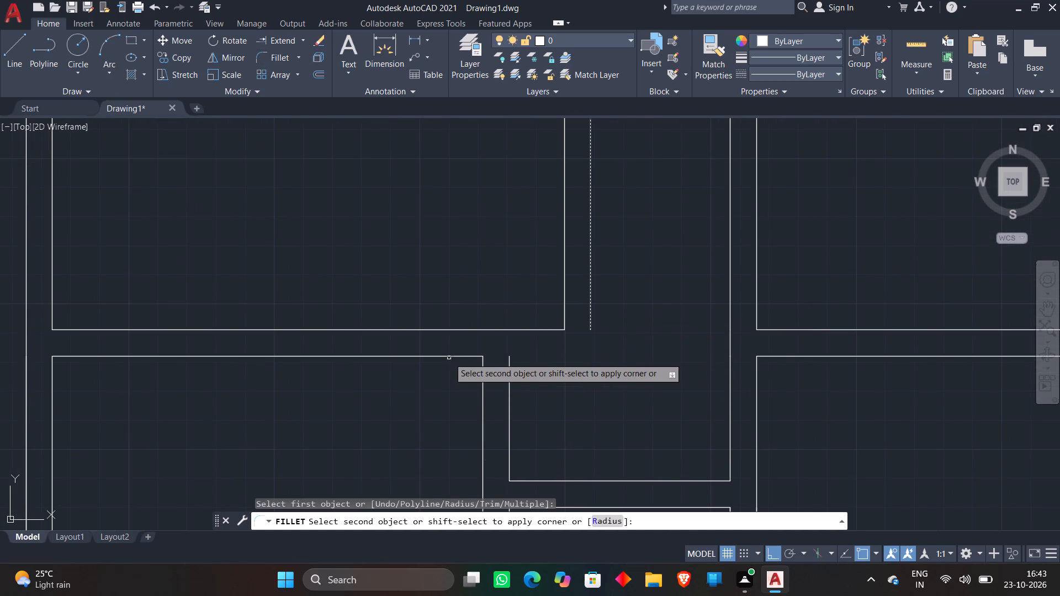
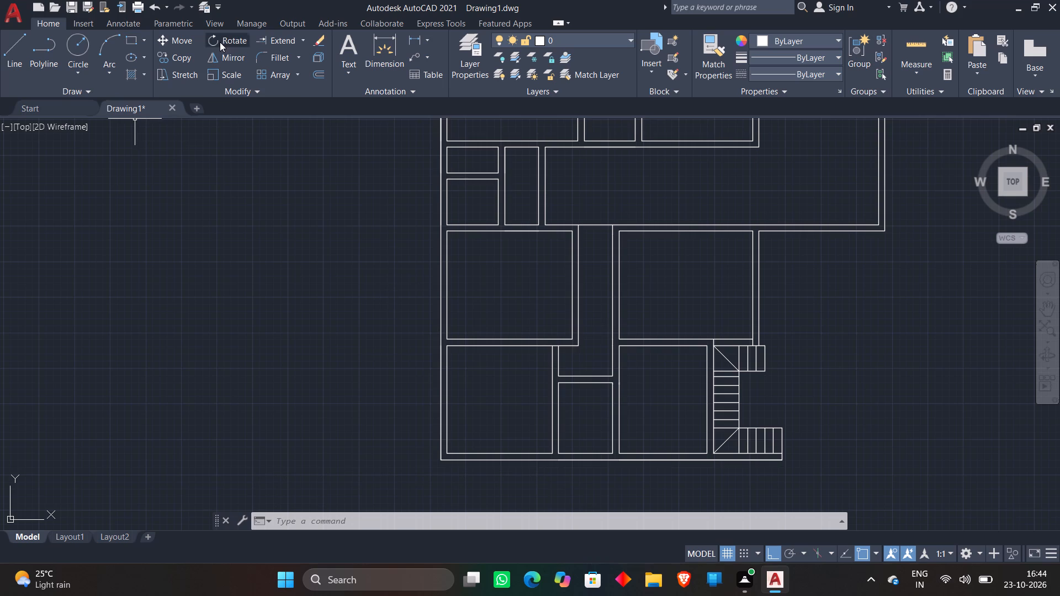
Trim the hall's lower wall line where it crosses the top of the passage between the two middle rooms.
click(303, 38)
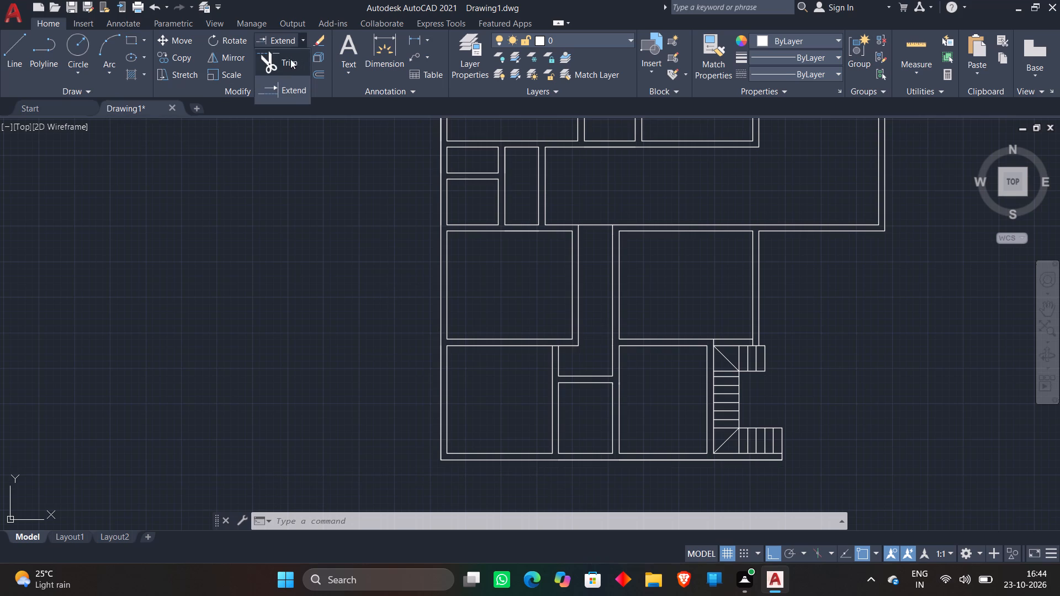
click(290, 61)
scroll(566, 351, up, 1)
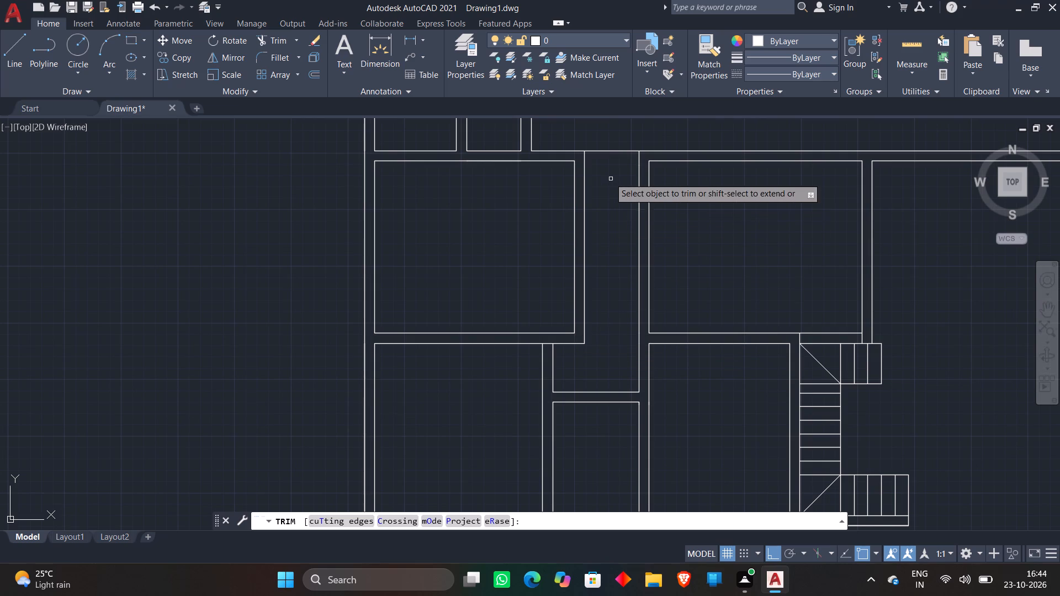
click(607, 166)
click(607, 132)
scroll(607, 158, down, 4)
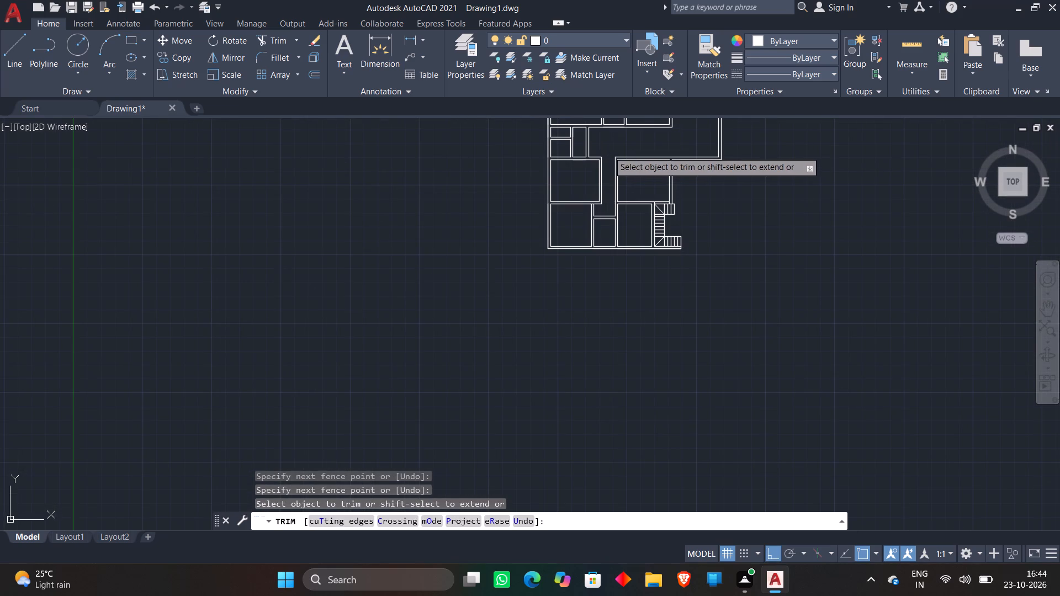
middle_drag(609, 150, 591, 359)
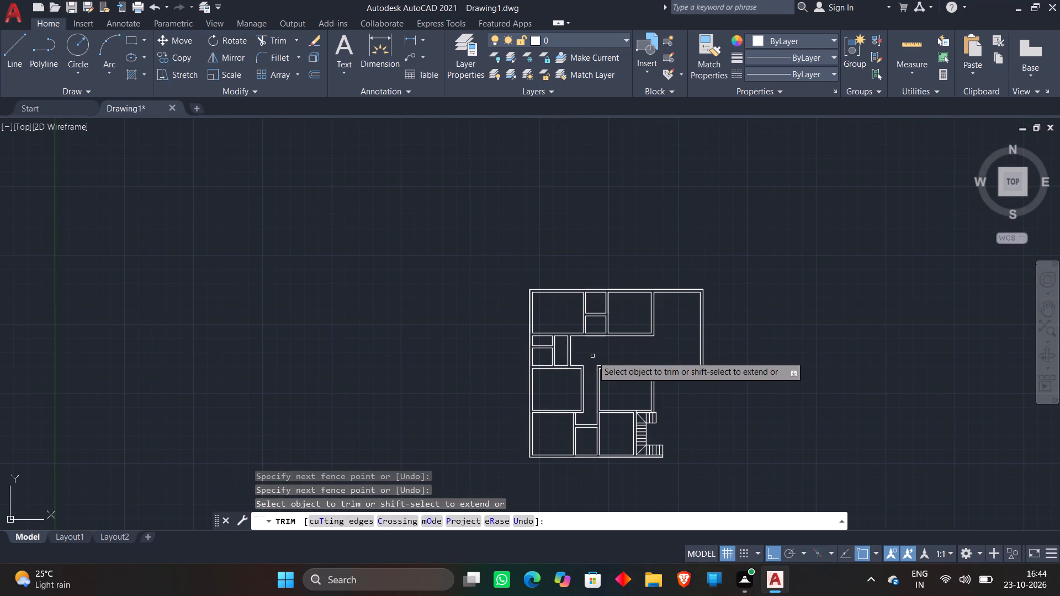
key(Escape)
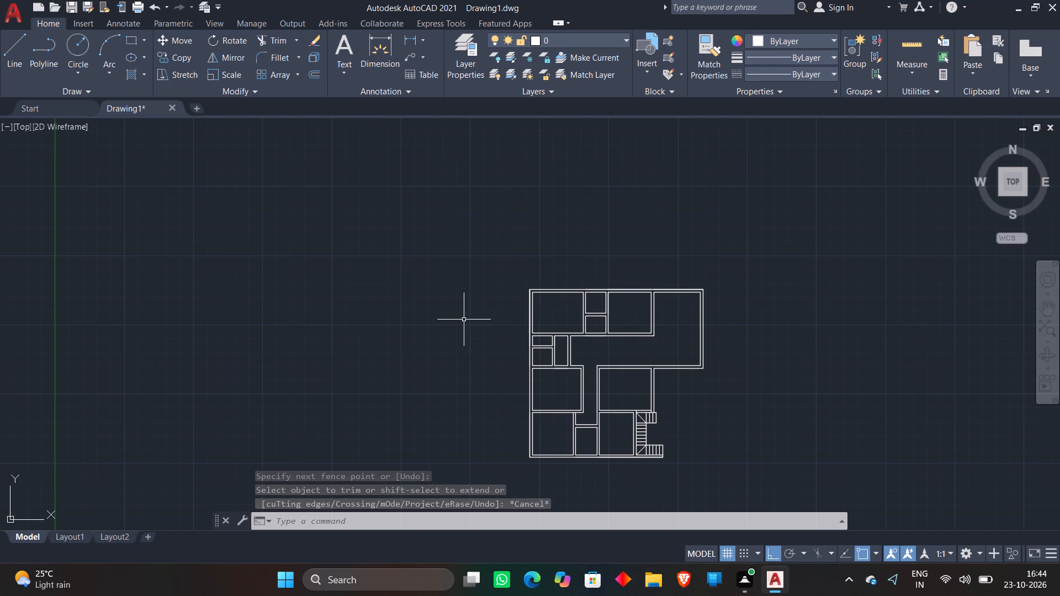
Offset the bottom wall line of the top-left room 2" upward into the room.
key(o)
key(Return)
key(2)
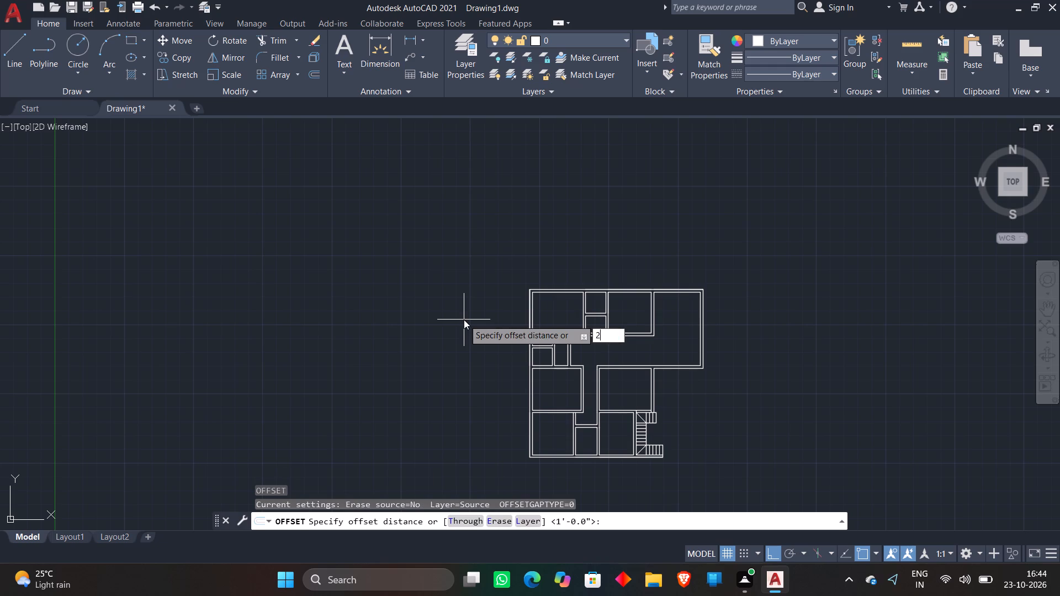
key(shift+quotedbl)
key(Return)
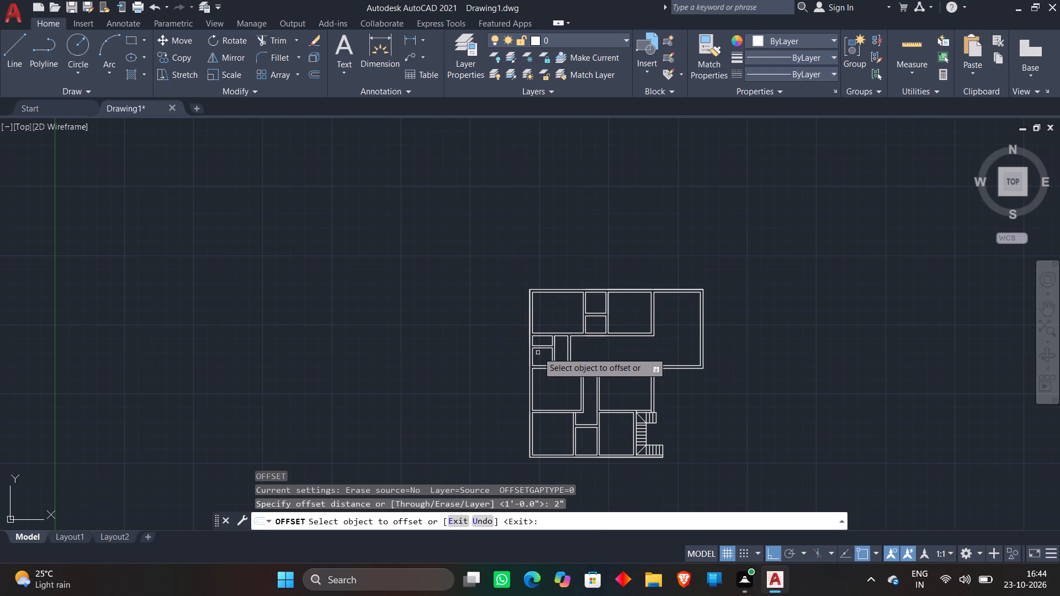
scroll(551, 316, up, 1)
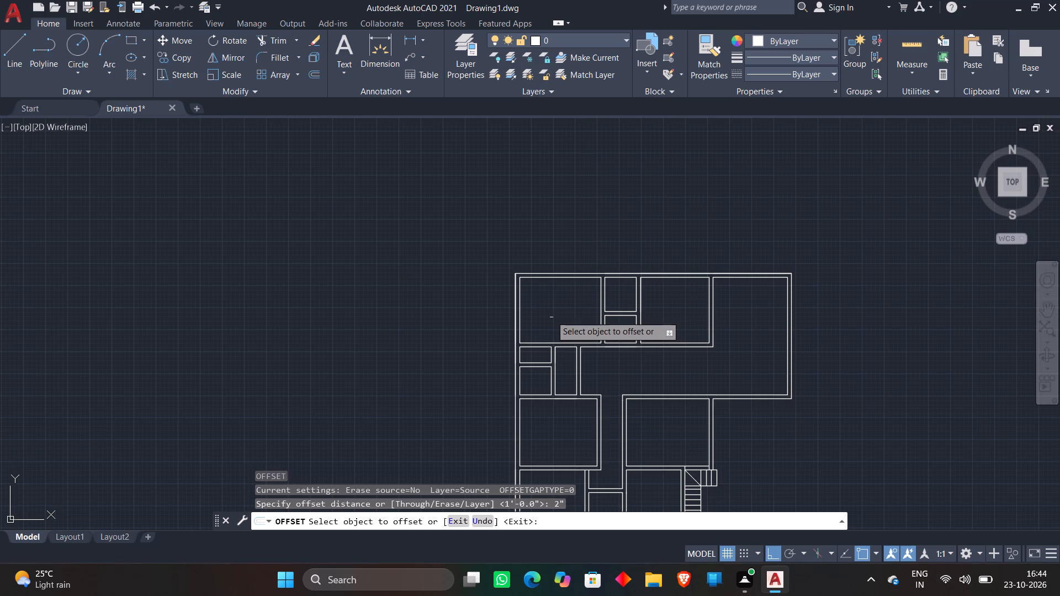
scroll(561, 342, up, 2)
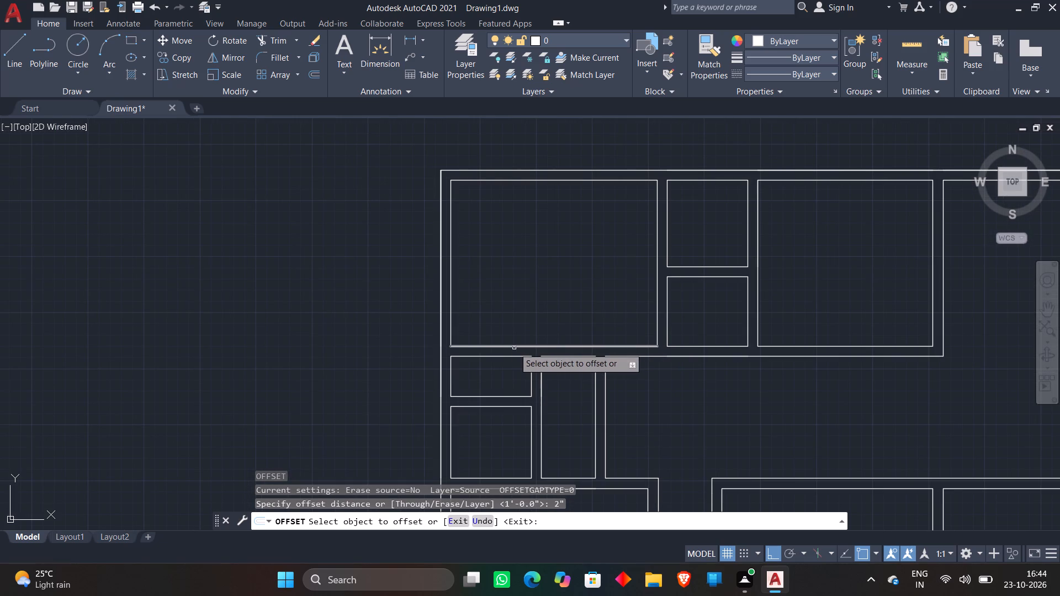
click(486, 346)
click(494, 307)
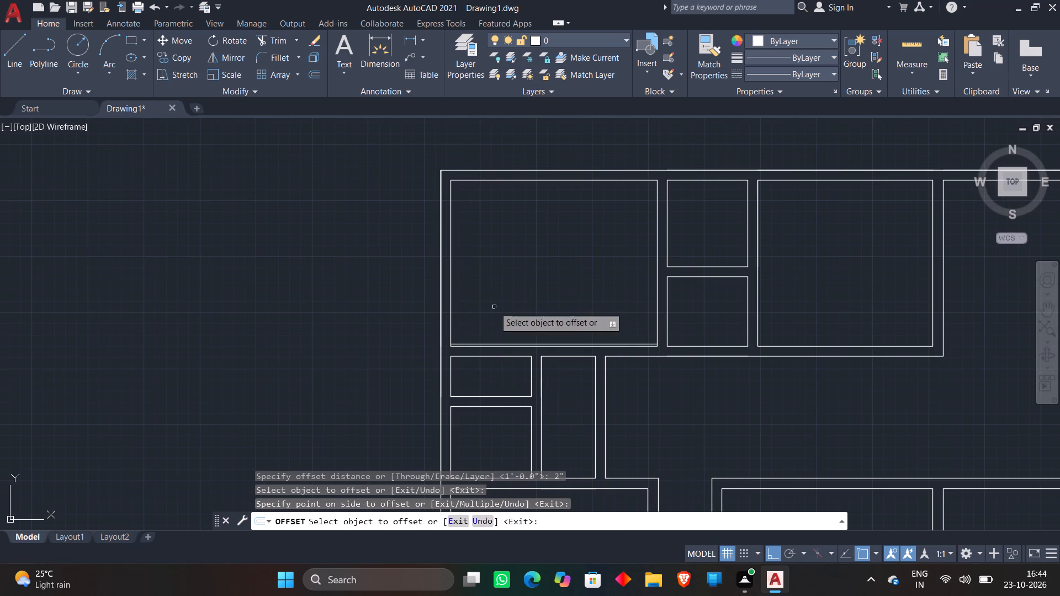
Offset the bottom wall lines of the two stacked small upper rooms 2" upward into each room.
scroll(702, 335, up, 2)
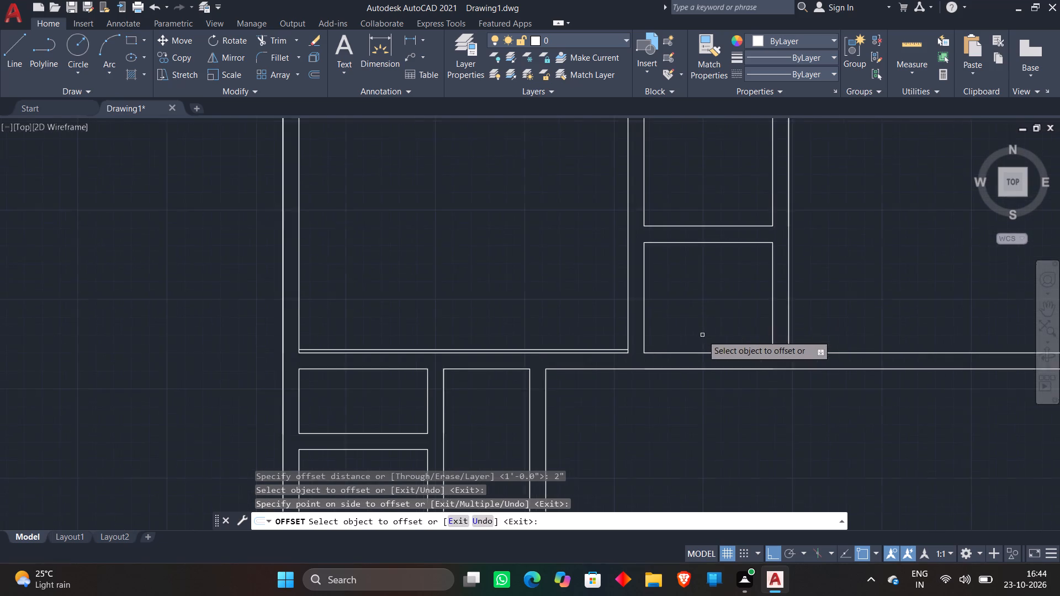
click(646, 364)
click(654, 321)
scroll(665, 297, down, 2)
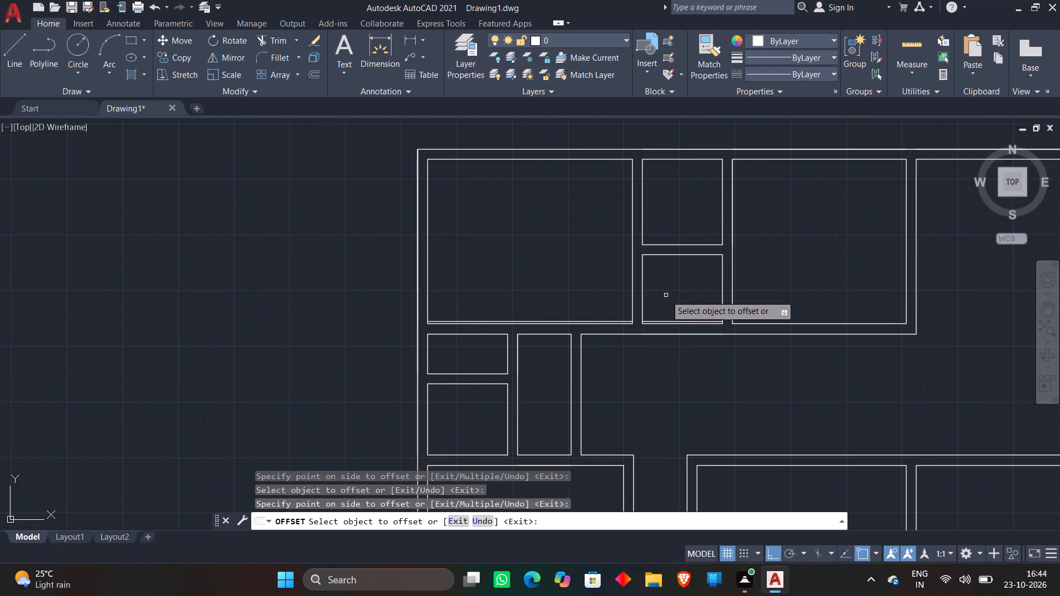
middle_drag(665, 296, 660, 432)
scroll(707, 386, up, 2)
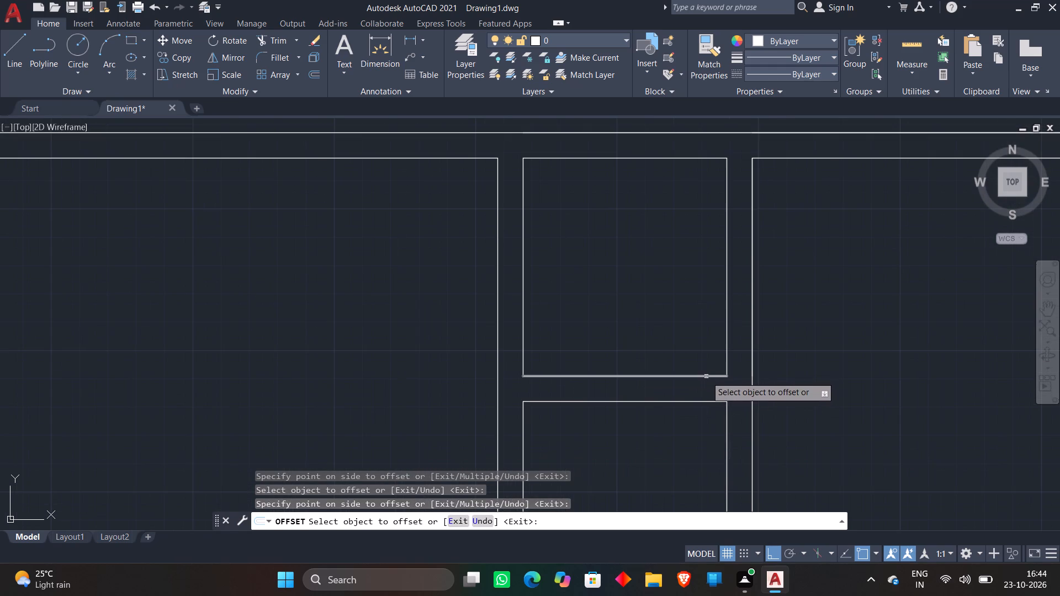
click(706, 376)
click(706, 329)
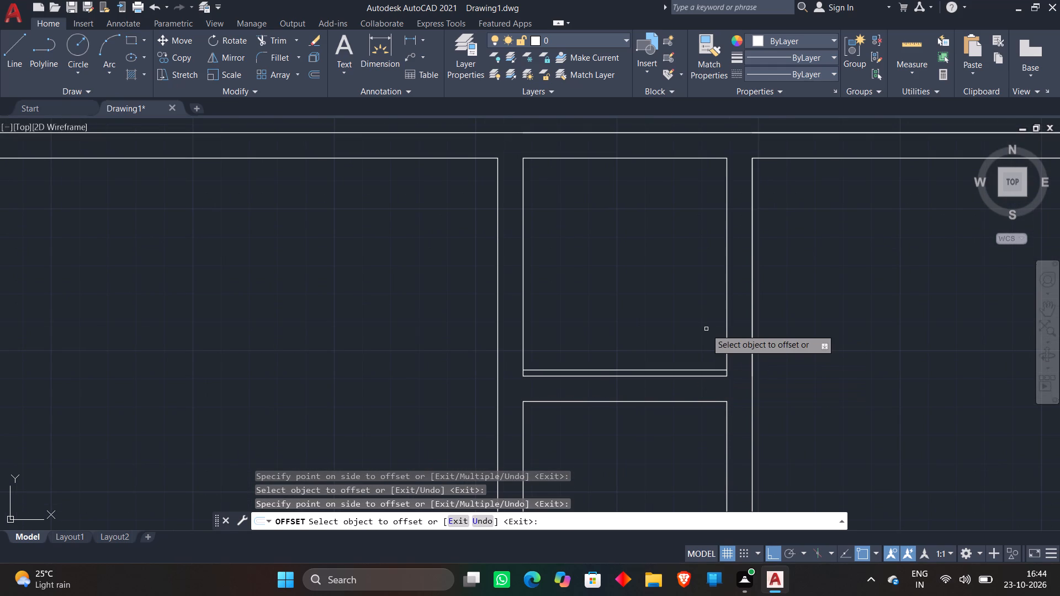
Offset the left wall line of the large upper room beside the two stacked small rooms 2" into the room.
scroll(706, 328, down, 2)
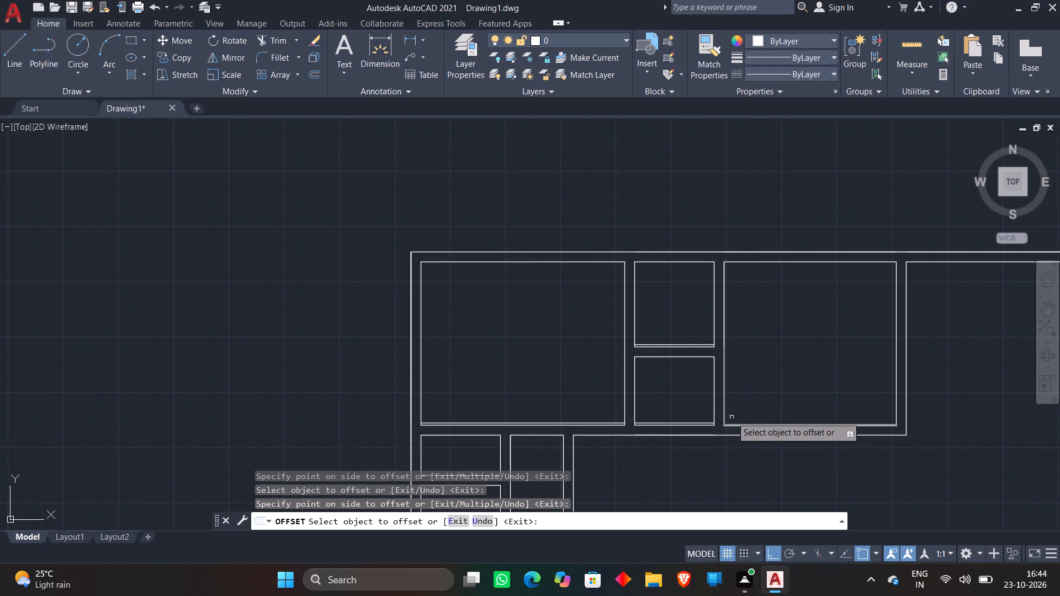
click(725, 412)
click(750, 401)
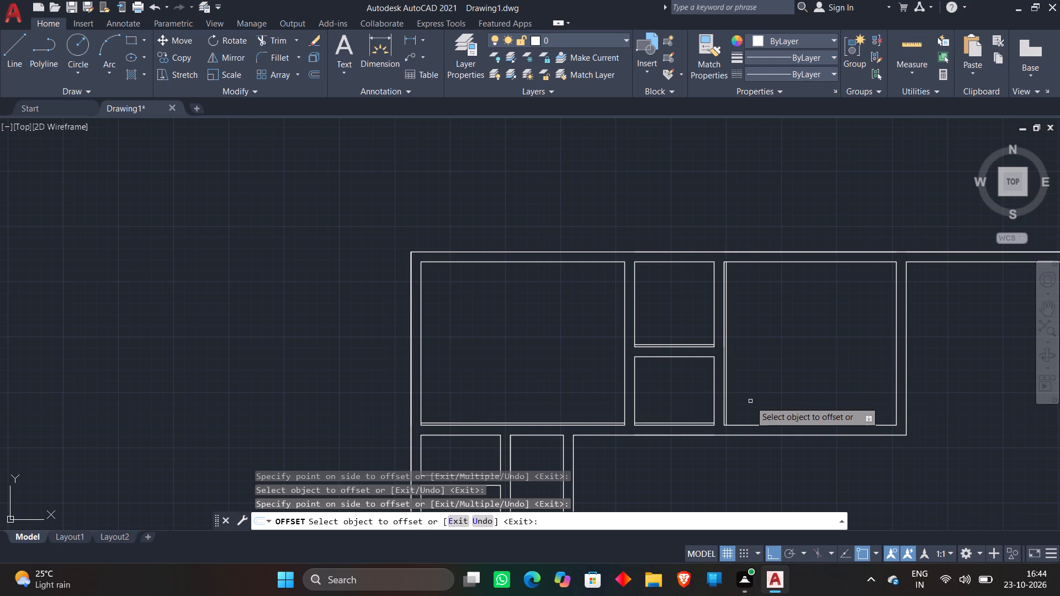
Offset 2" inward the right wall line of the lower small left-hand room and the bottom wall line of the narrow room beside it.
scroll(780, 400, down, 1)
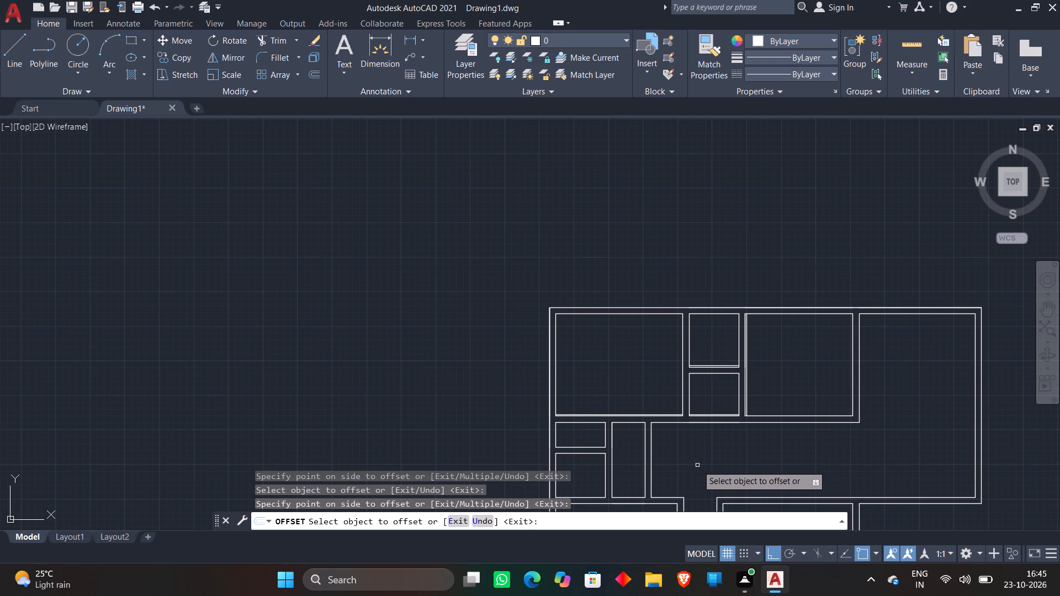
middle_drag(670, 473, 685, 393)
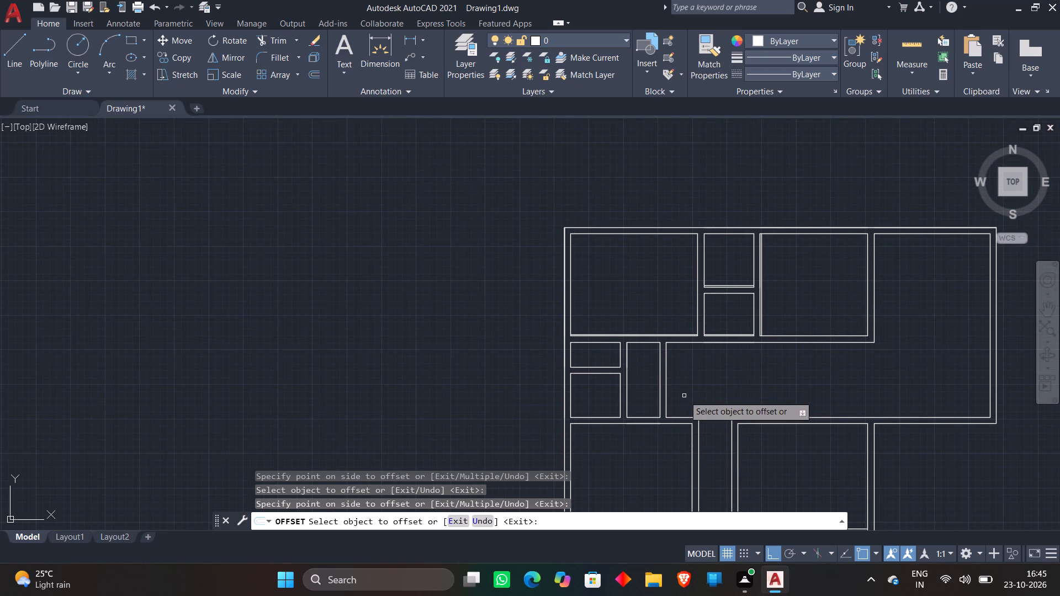
scroll(616, 417, up, 2)
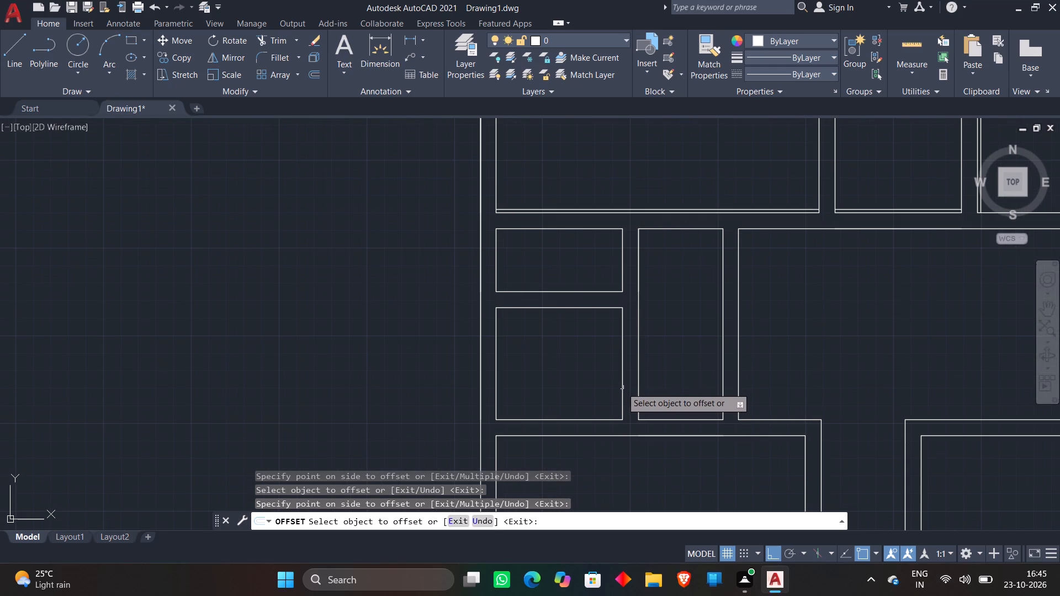
click(623, 389)
click(536, 377)
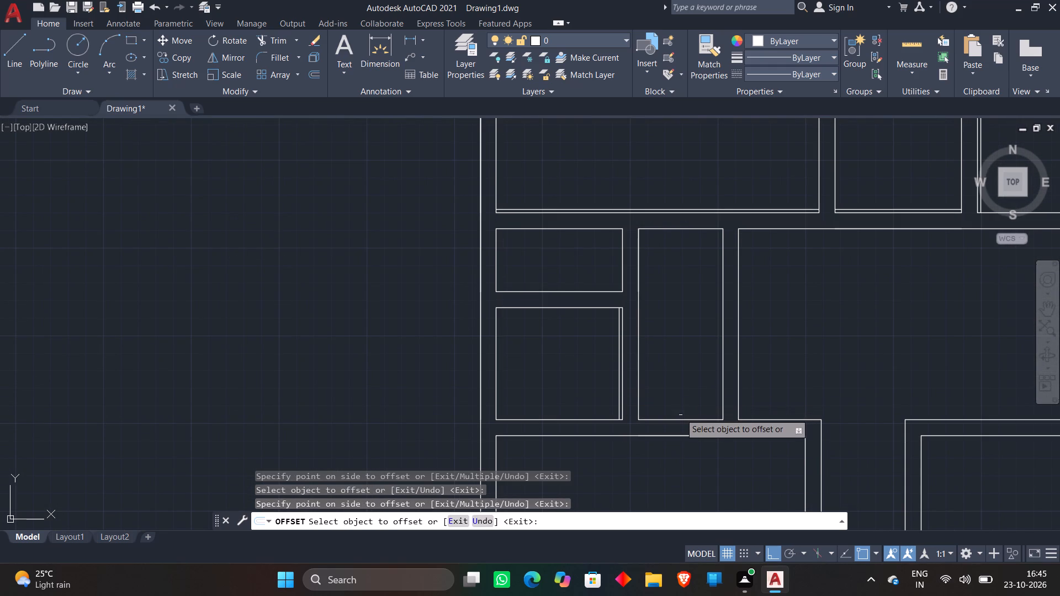
click(682, 420)
click(690, 366)
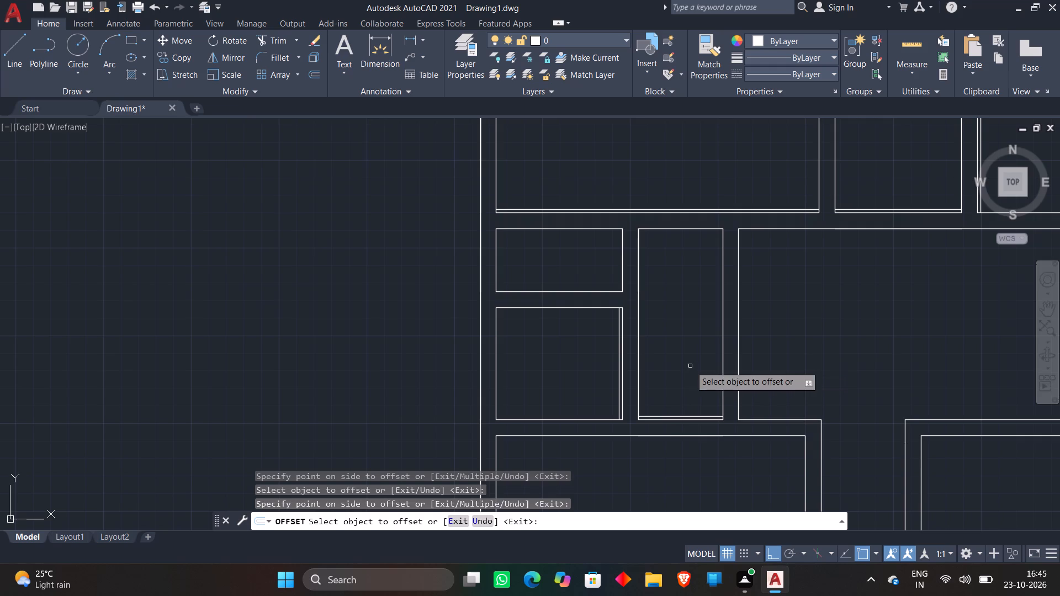
Offset the right wall line of the middle-left room 2" into the room.
scroll(805, 328, down, 2)
middle_drag(794, 416, 806, 331)
scroll(814, 295, up, 3)
click(812, 301)
click(745, 314)
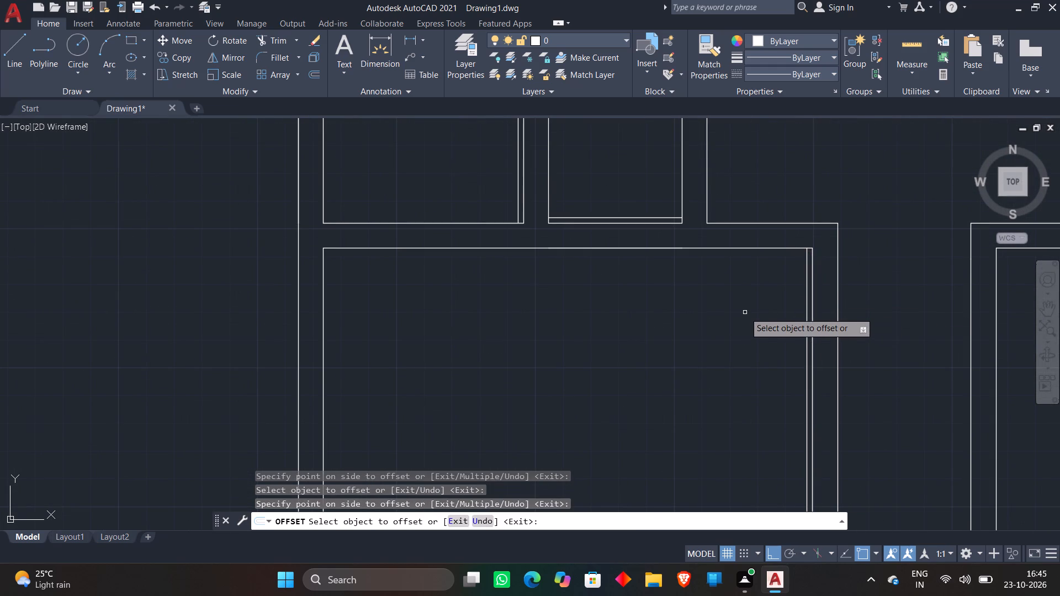
Offset 2" inward the top wall line of the bottom-left room and the left wall line of the small bottom room beside it.
scroll(746, 312, down, 3)
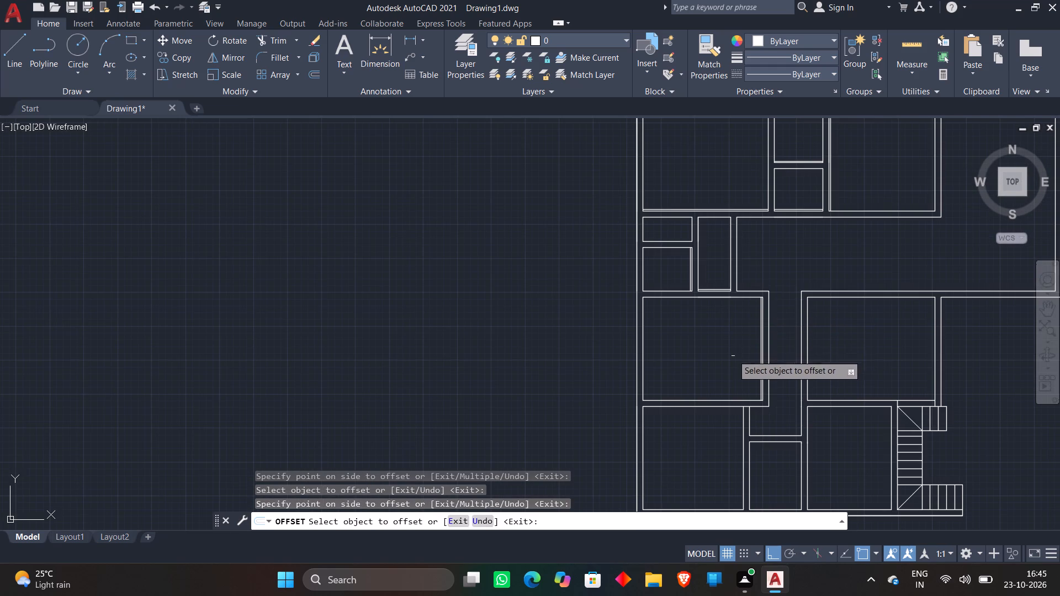
middle_drag(733, 355, 741, 276)
scroll(743, 332, up, 2)
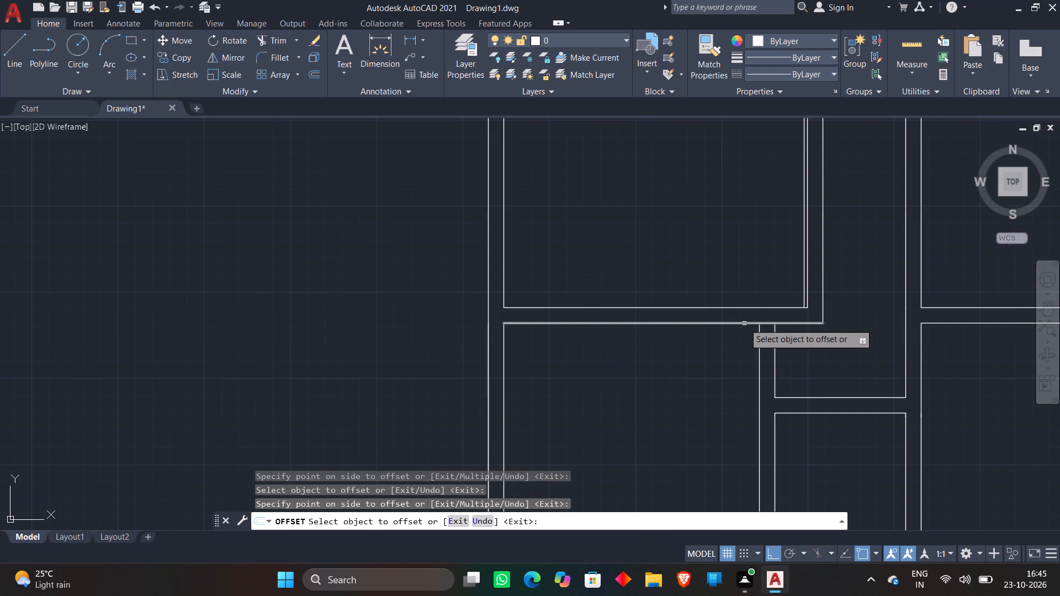
click(744, 323)
click(735, 349)
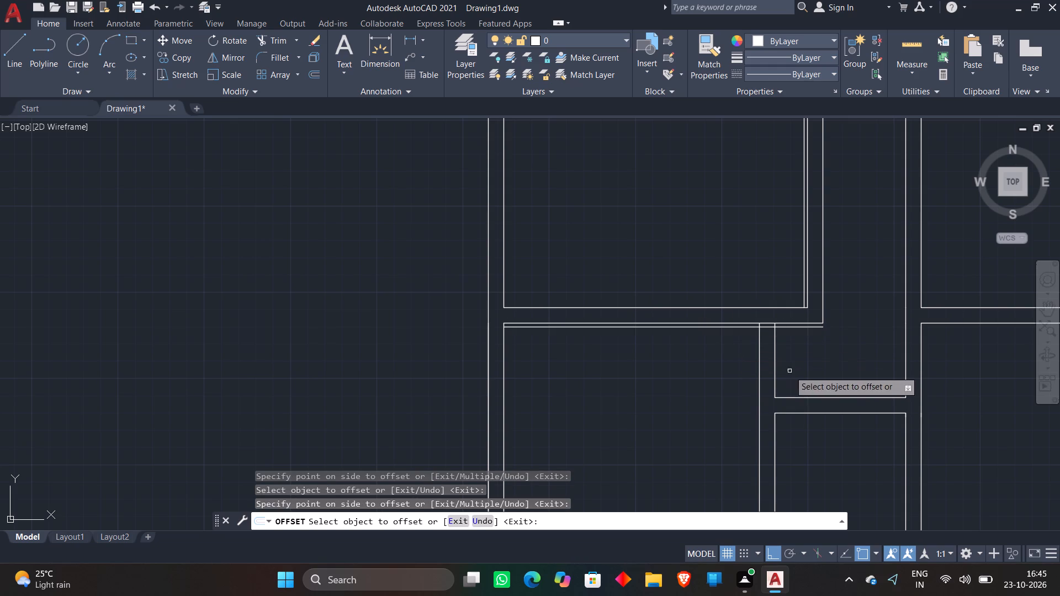
click(777, 438)
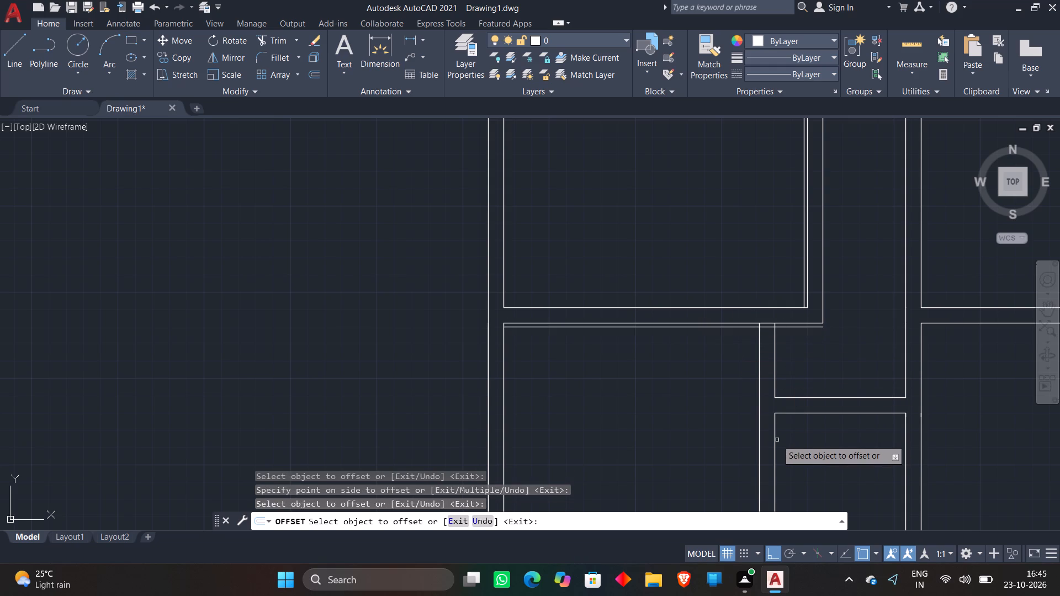
click(776, 440)
click(876, 437)
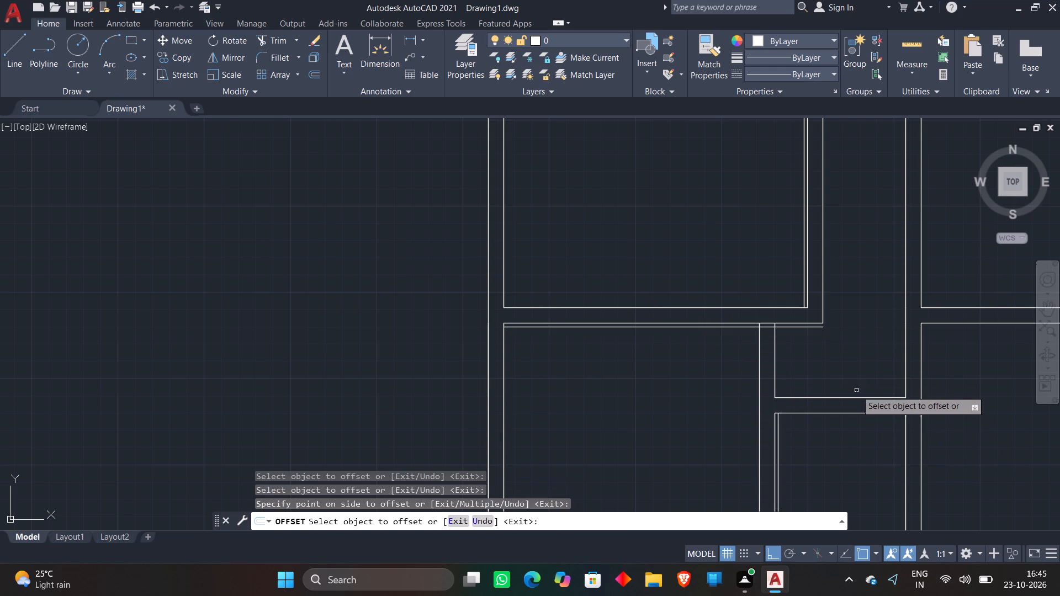
Offset the top wall lines of the bottom room beside the staircase and the middle-right room 2" downward into each room.
scroll(845, 362, down, 2)
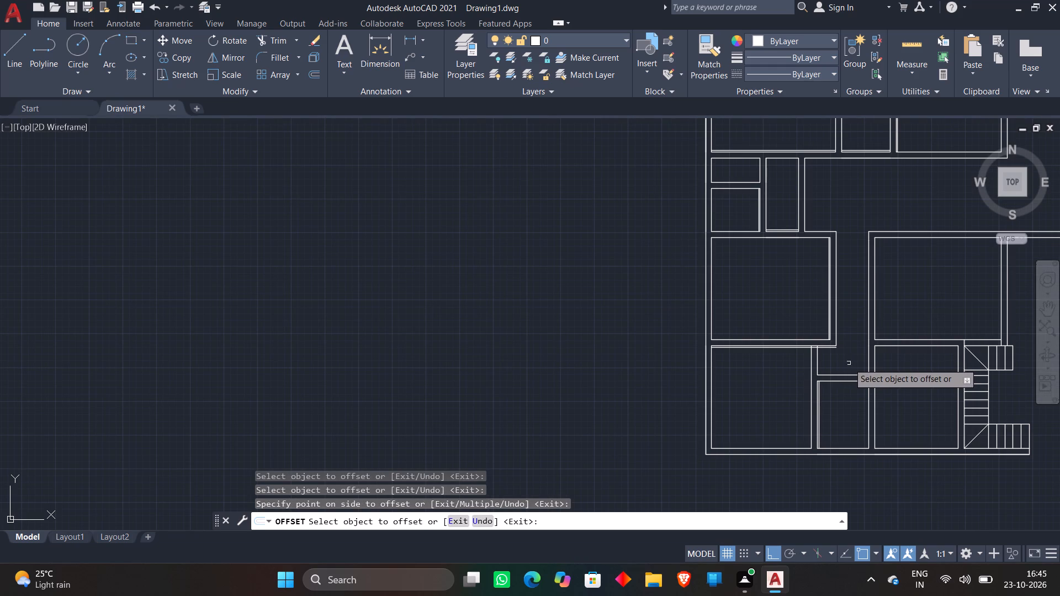
scroll(883, 345, up, 1)
click(883, 348)
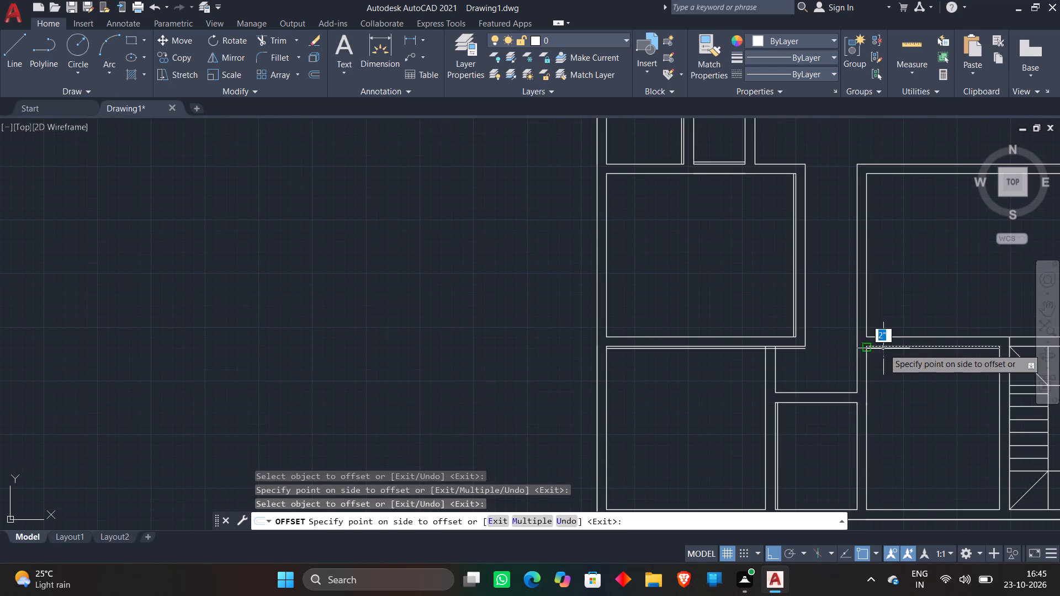
click(888, 381)
scroll(888, 374, down, 3)
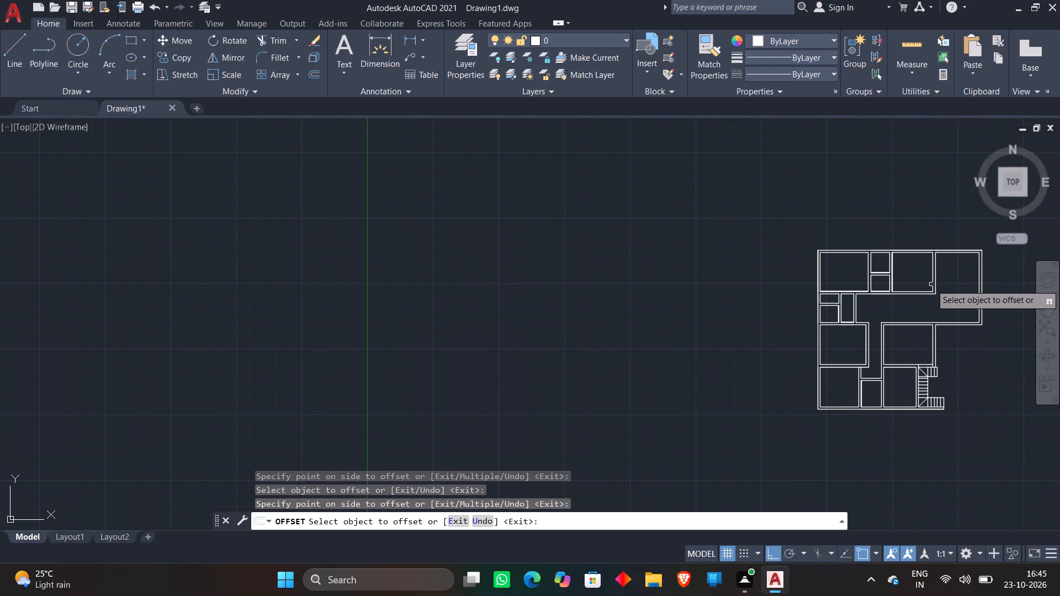
scroll(925, 290, down, 1)
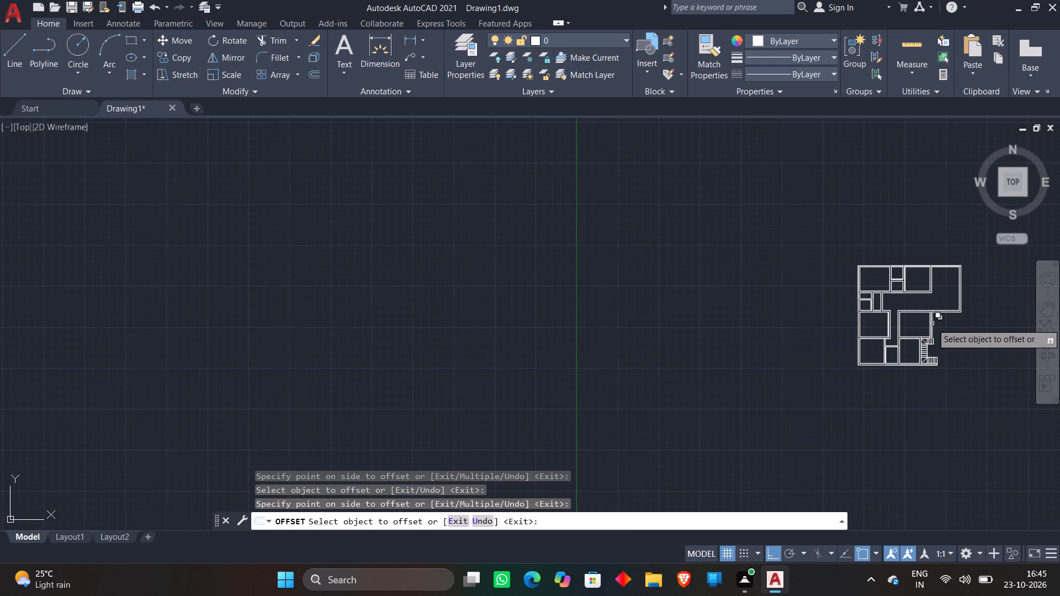
scroll(930, 305, up, 5)
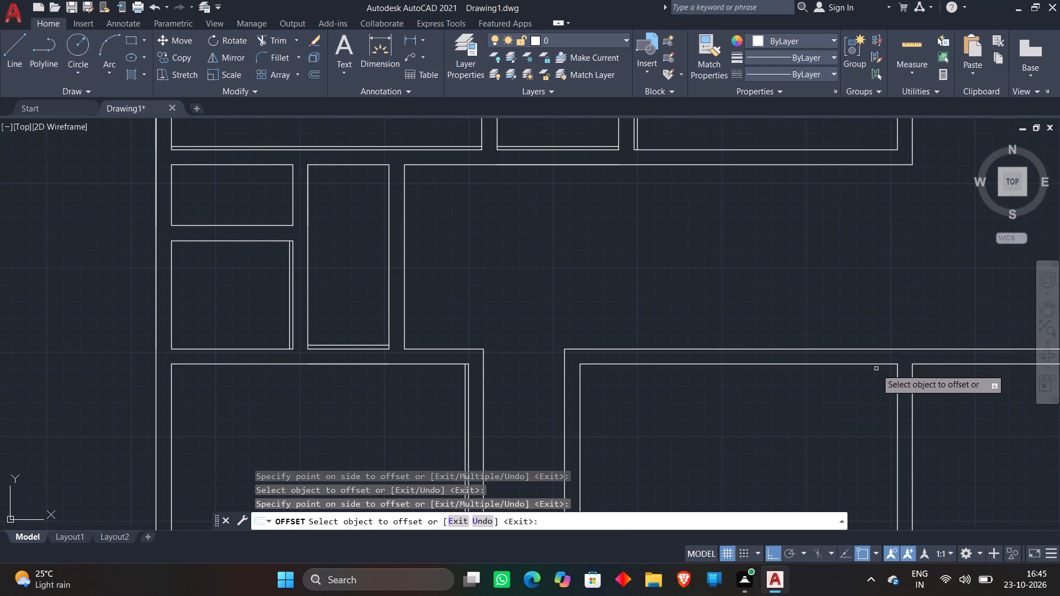
click(876, 365)
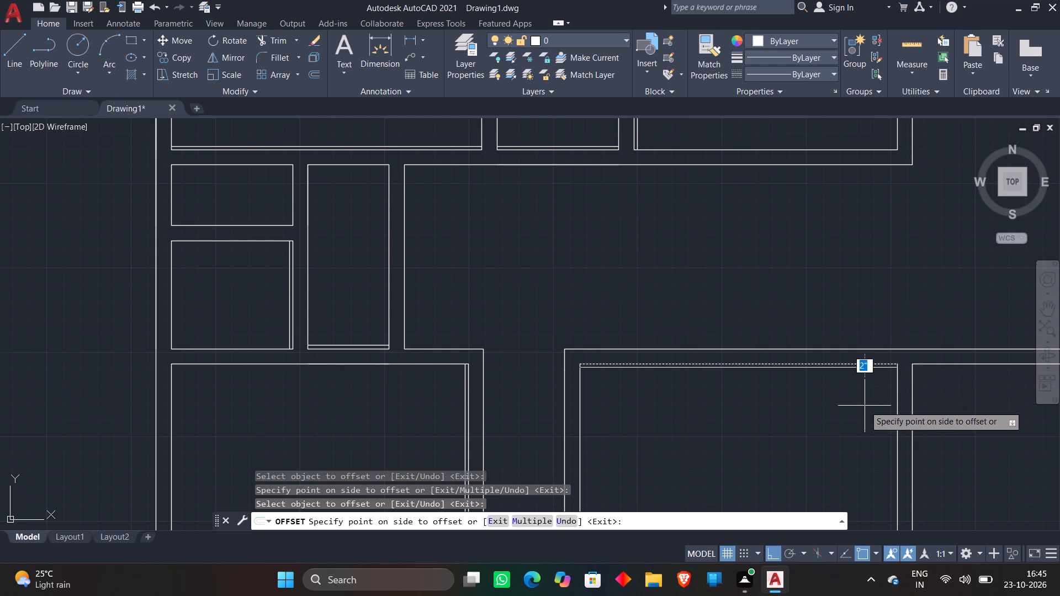
click(865, 406)
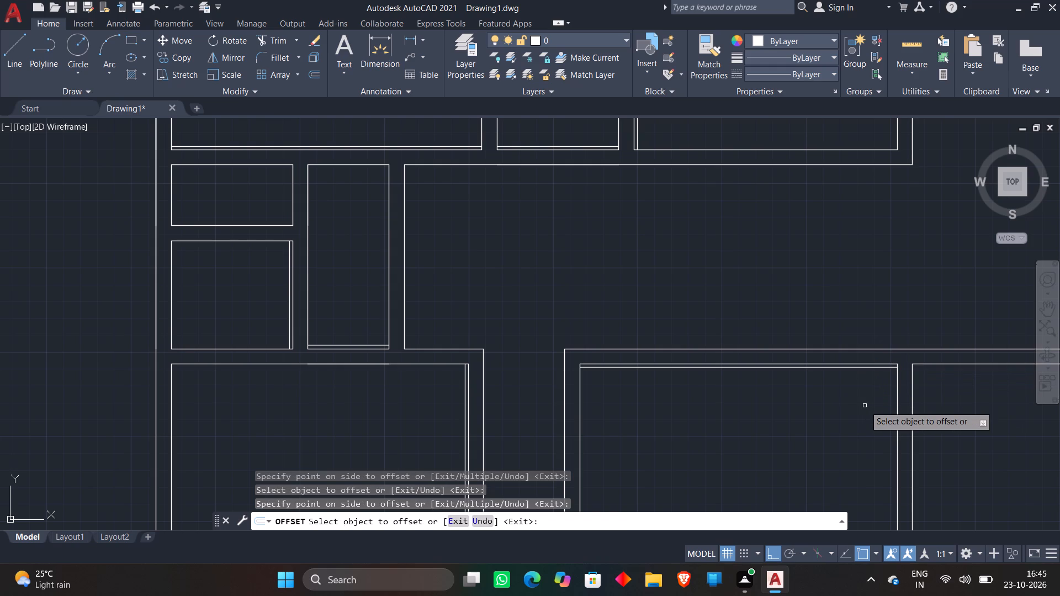
scroll(865, 405, down, 2)
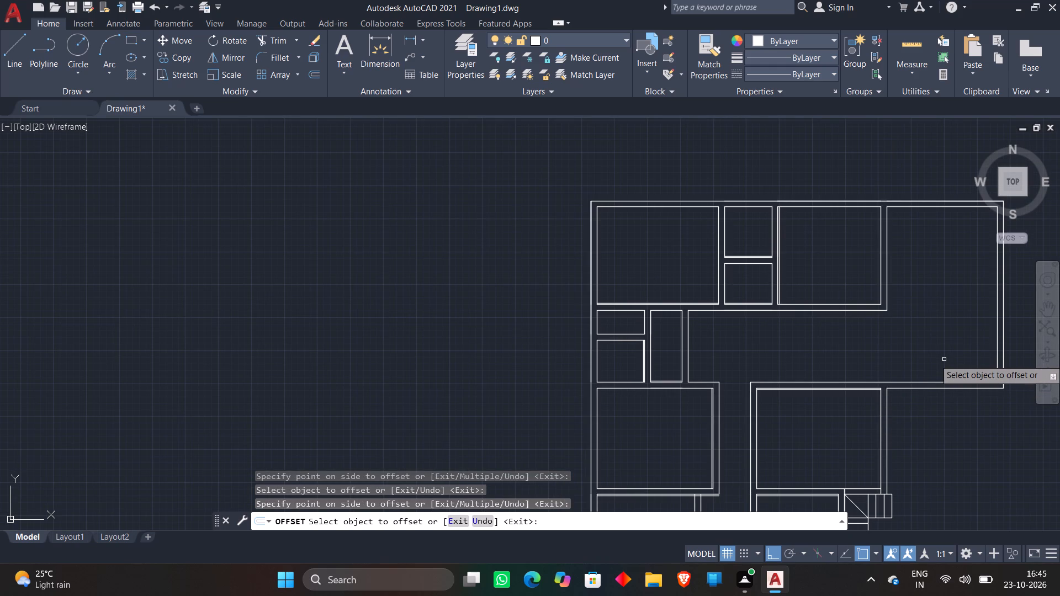
Extend the bottom 2" lines of the top-left room and lower small top room leftward, and the adjoining large room's left 2" line downward, across the walls.
key(Escape)
text(ex)
key(space)
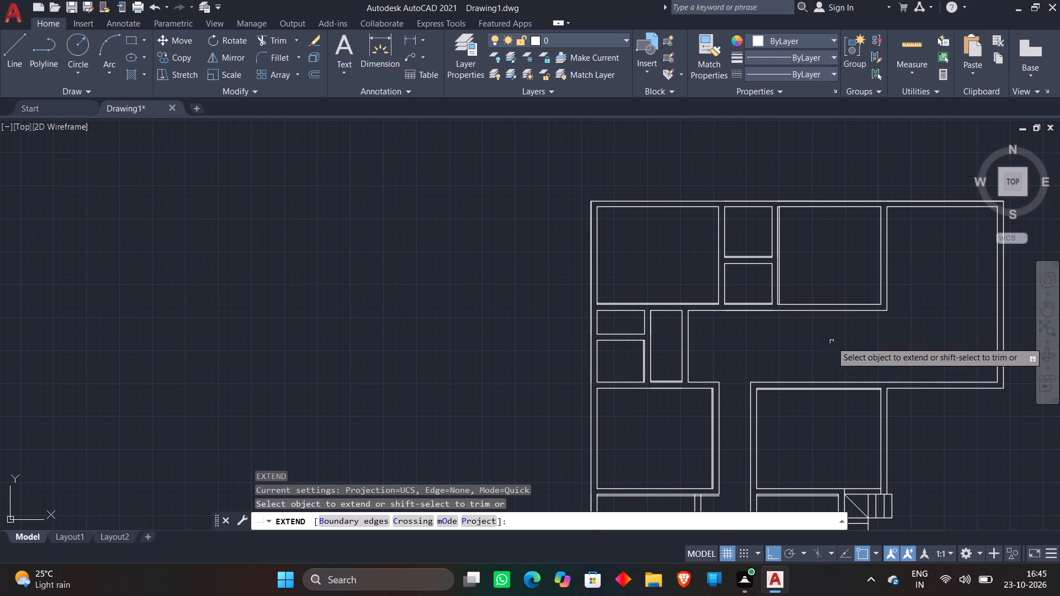
scroll(720, 297, up, 3)
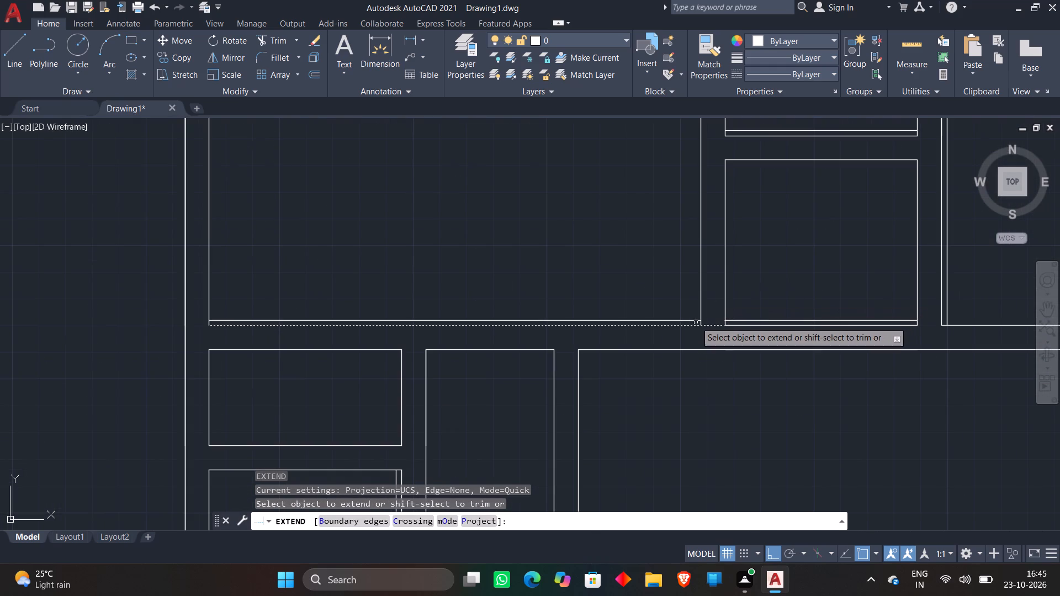
click(220, 321)
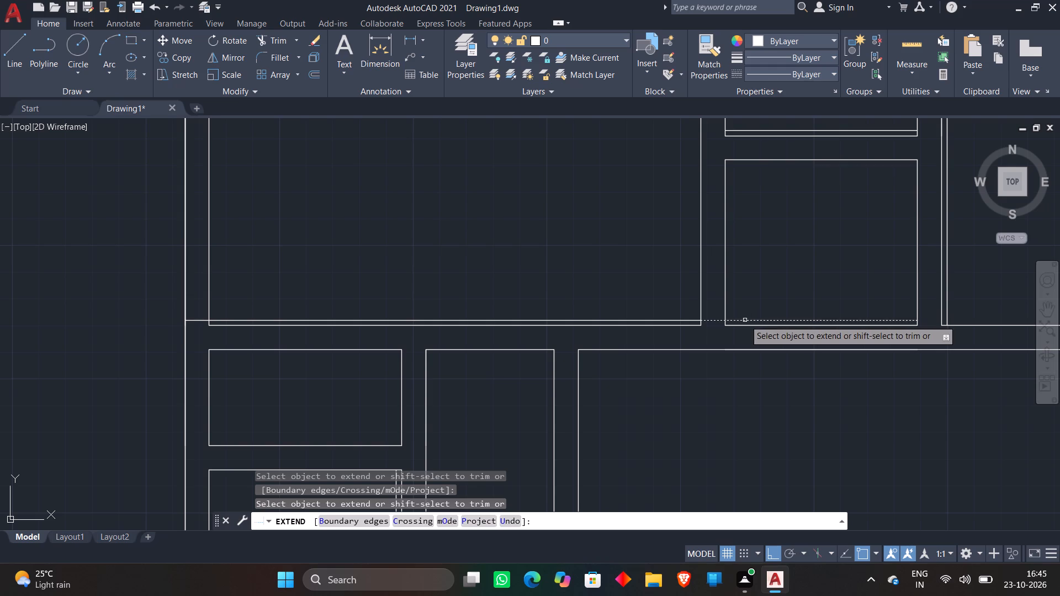
click(745, 320)
scroll(743, 280, down, 3)
scroll(822, 274, up, 1)
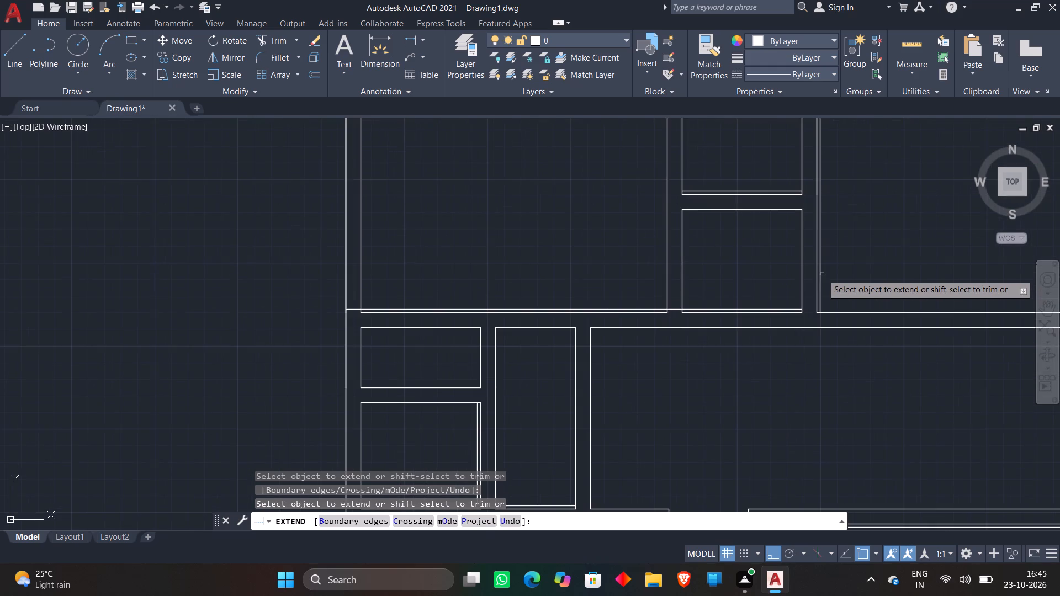
click(821, 278)
Extend the narrow room's bottom 2" line both ways across its side walls, and the adjacent small room's right 2" line down through the wall.
scroll(844, 256, down, 3)
middle_drag(873, 252, 874, 252)
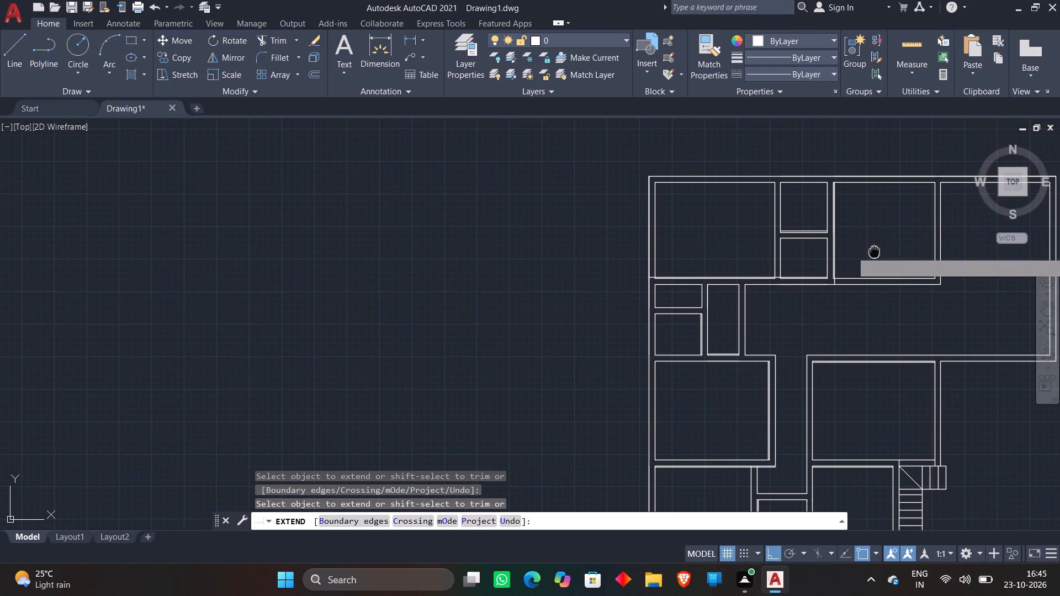
middle_drag(874, 252, 630, 268)
middle_drag(691, 316, 721, 203)
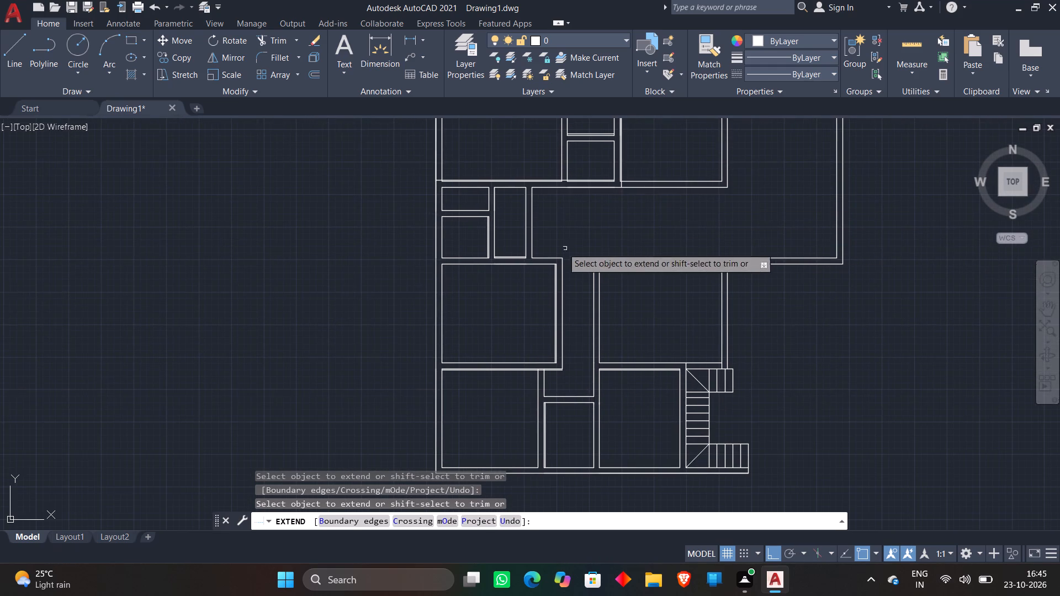
scroll(463, 250, up, 3)
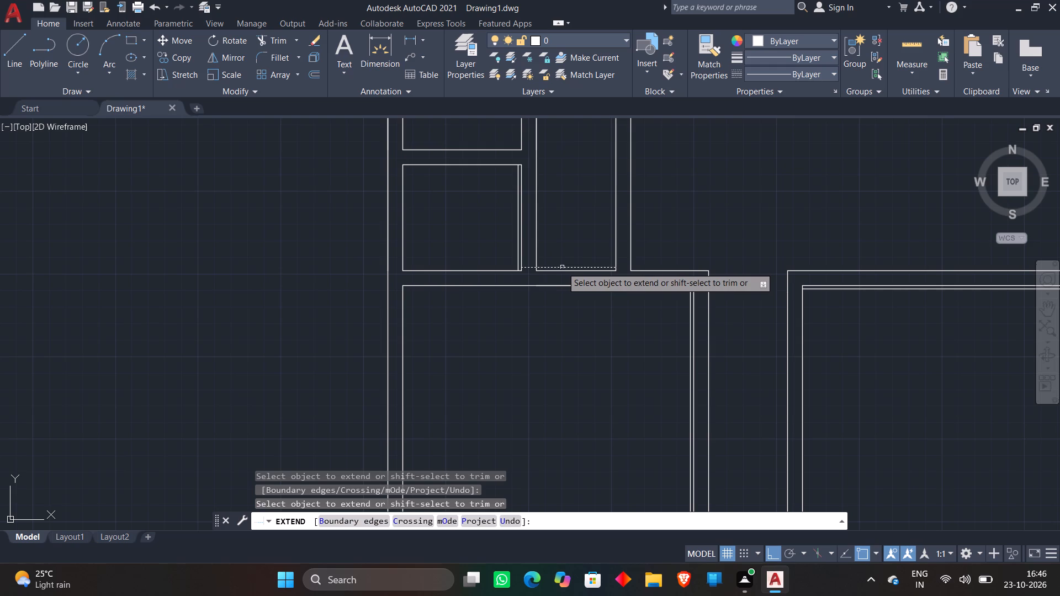
click(562, 267)
click(575, 268)
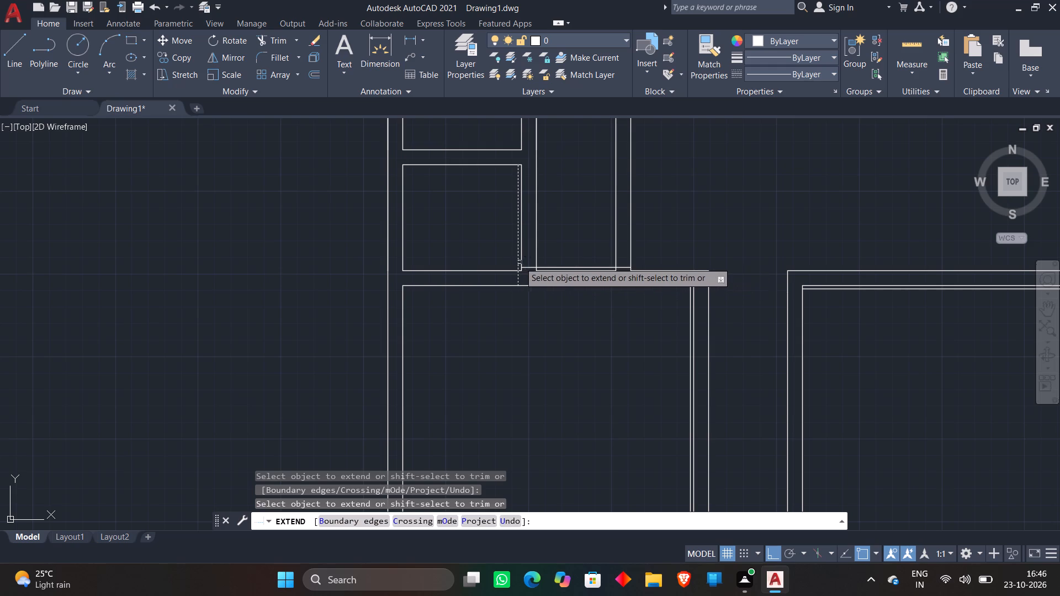
click(517, 265)
Extend the middle-left room's right 2" line and the small bottom room's left 2" line upward across the walls above them.
scroll(685, 257, down, 2)
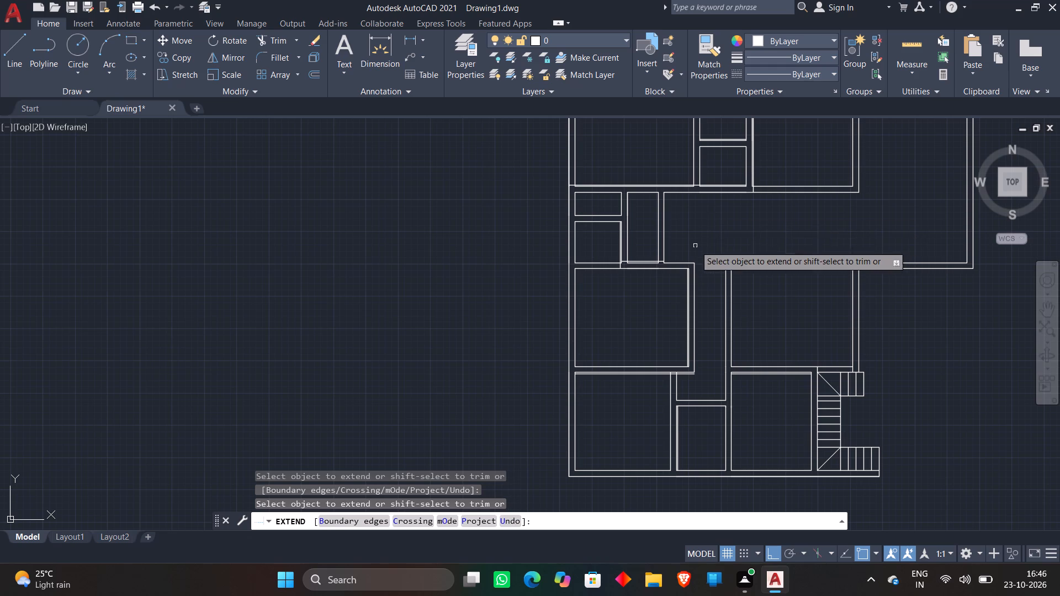
scroll(698, 254, up, 3)
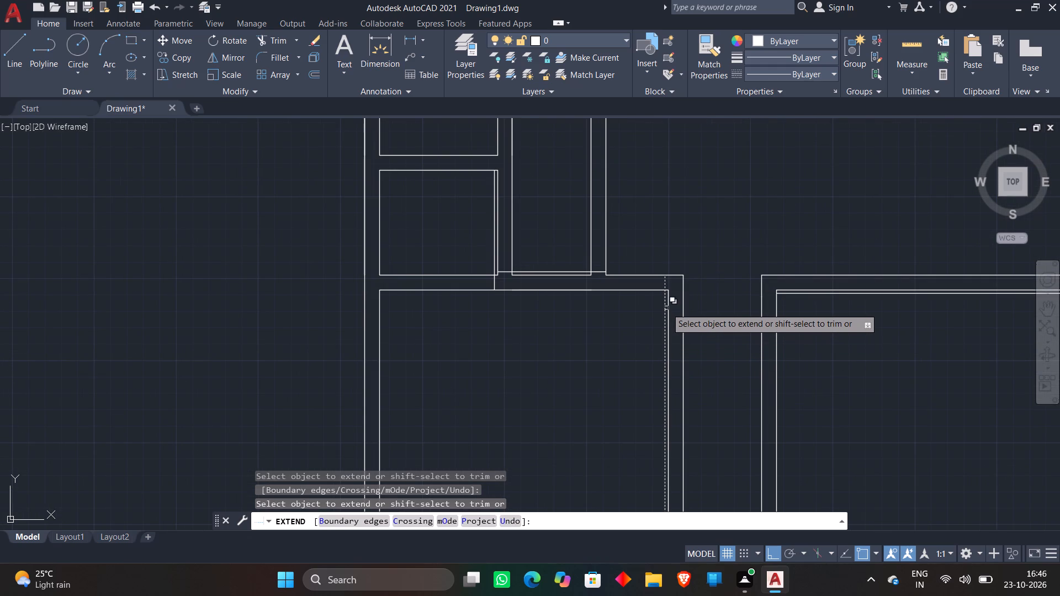
click(664, 309)
scroll(688, 237, down, 2)
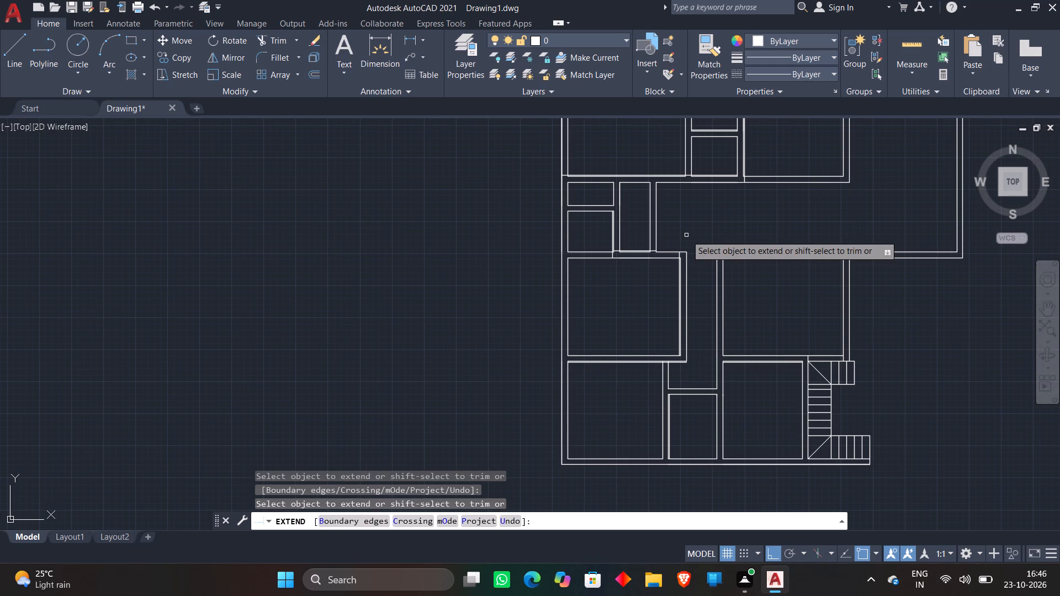
scroll(686, 235, down, 1)
scroll(676, 324, up, 3)
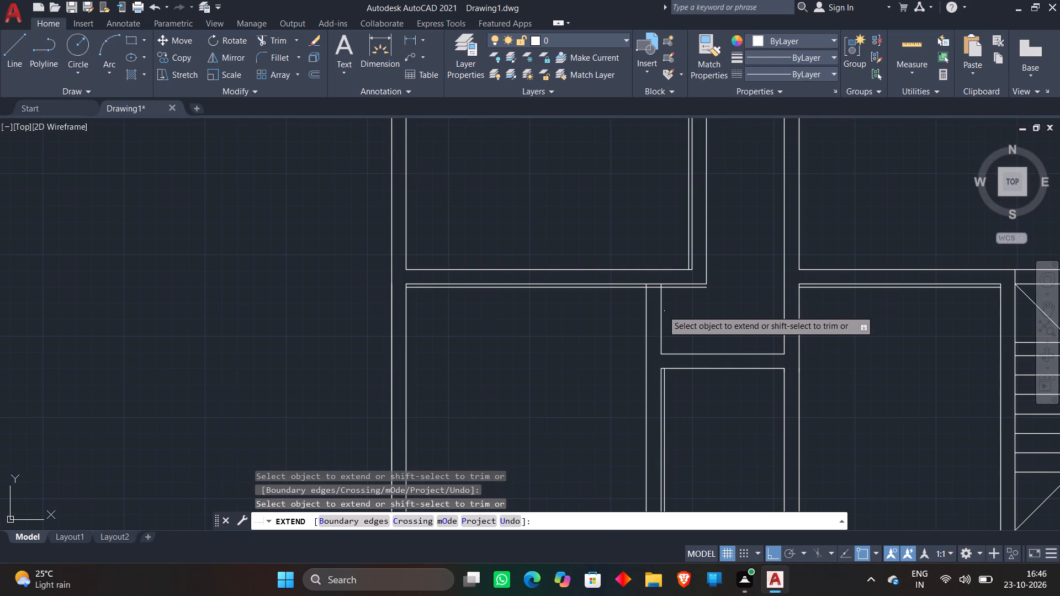
scroll(716, 307, down, 1)
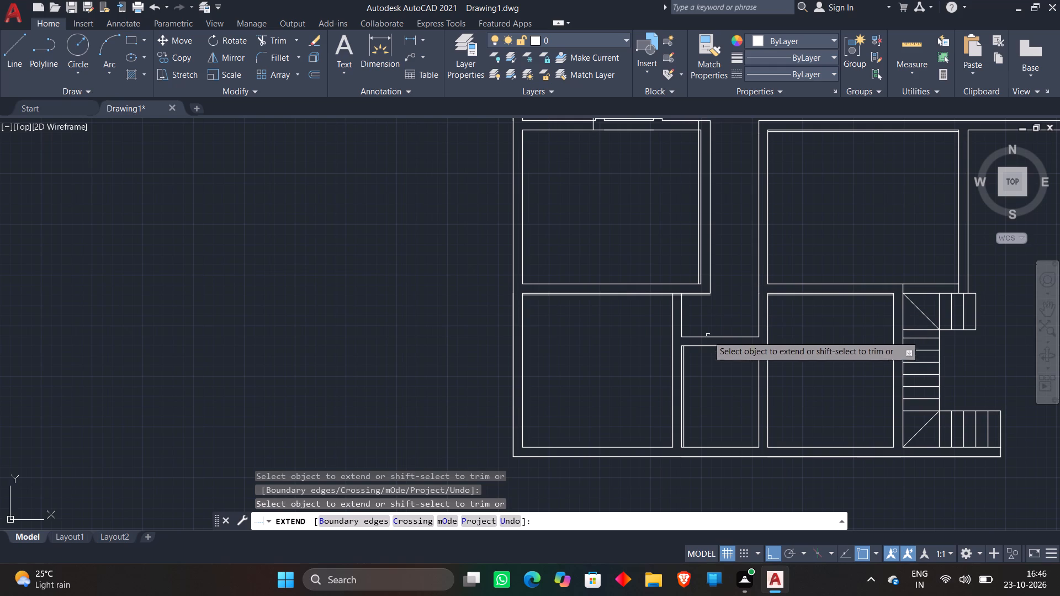
scroll(683, 354, up, 2)
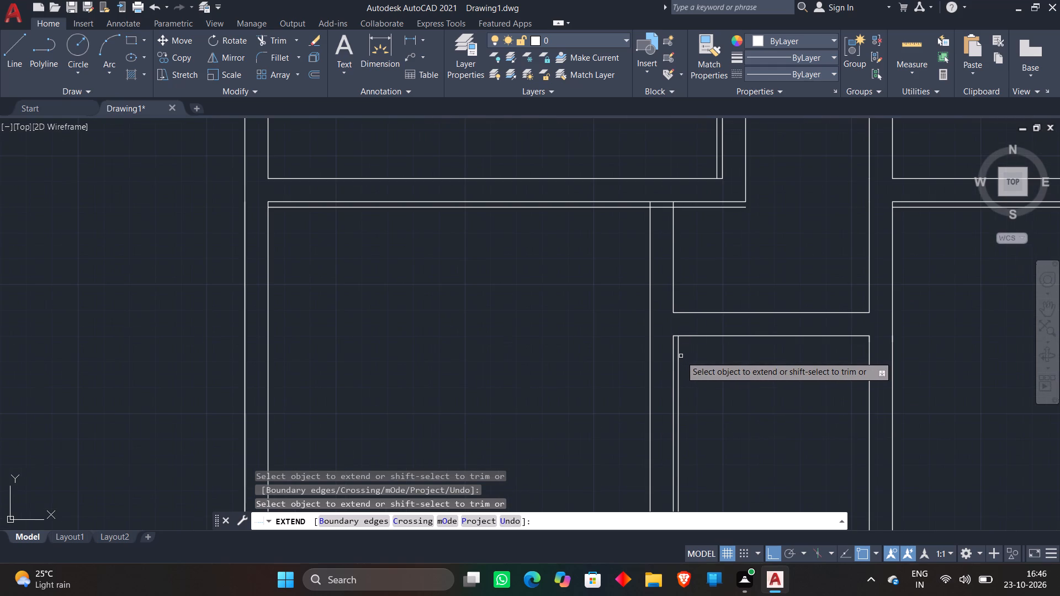
click(679, 358)
Extend the top 2" line of the bottom room beside the staircase leftward across the wall to the passage.
scroll(793, 246, down, 3)
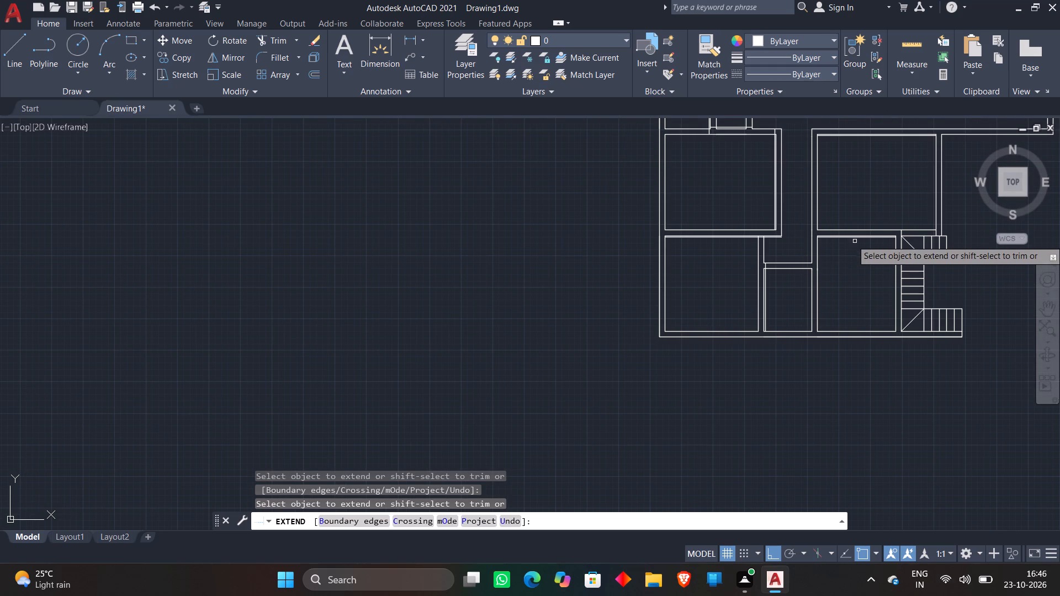
scroll(912, 230, up, 3)
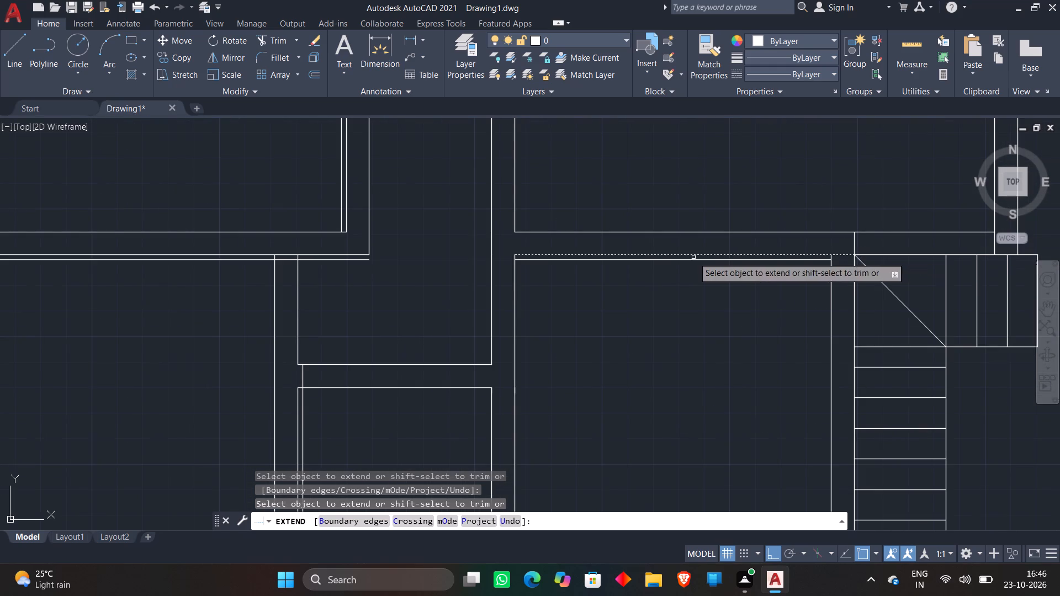
click(645, 260)
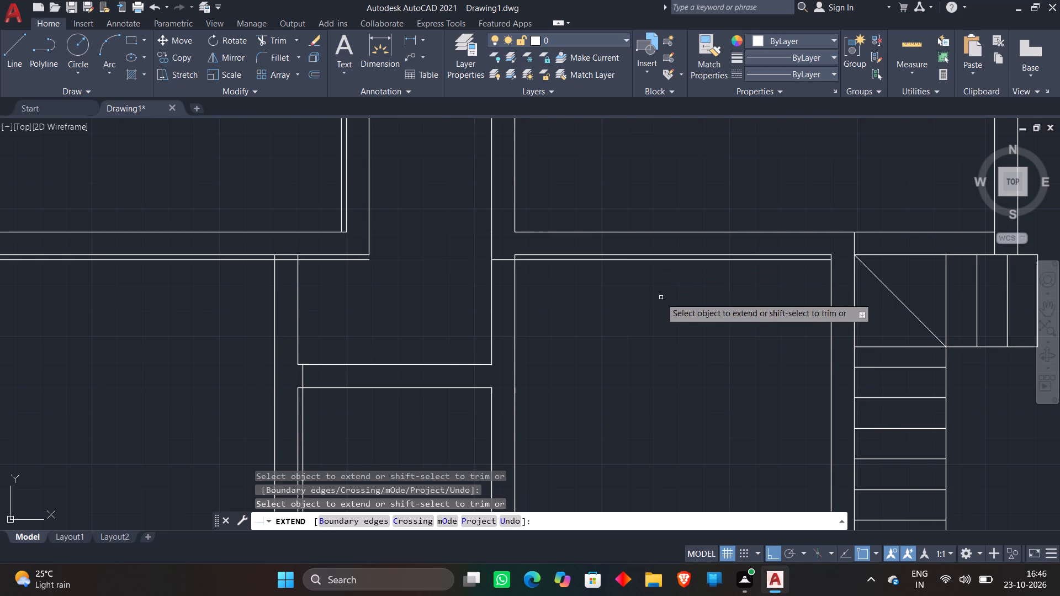
scroll(661, 297, down, 2)
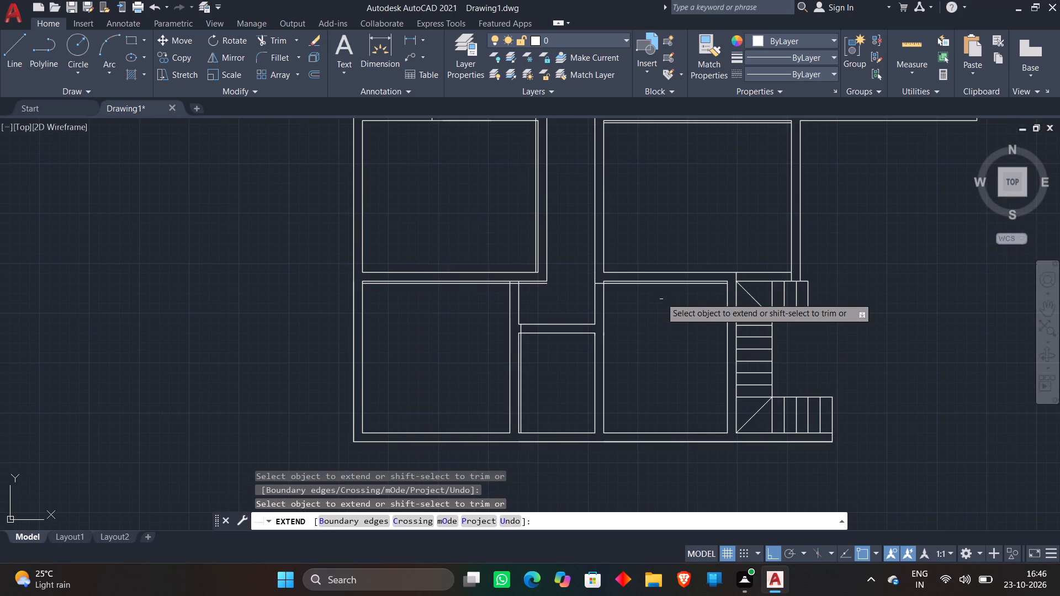
scroll(665, 193, down, 1)
middle_drag(665, 195, 667, 319)
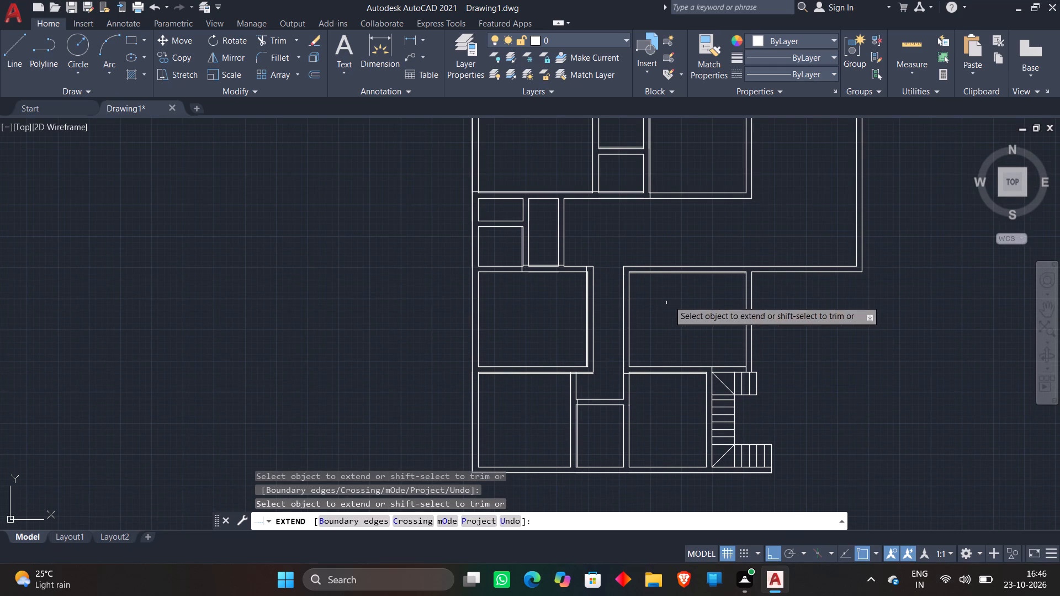
key(Escape)
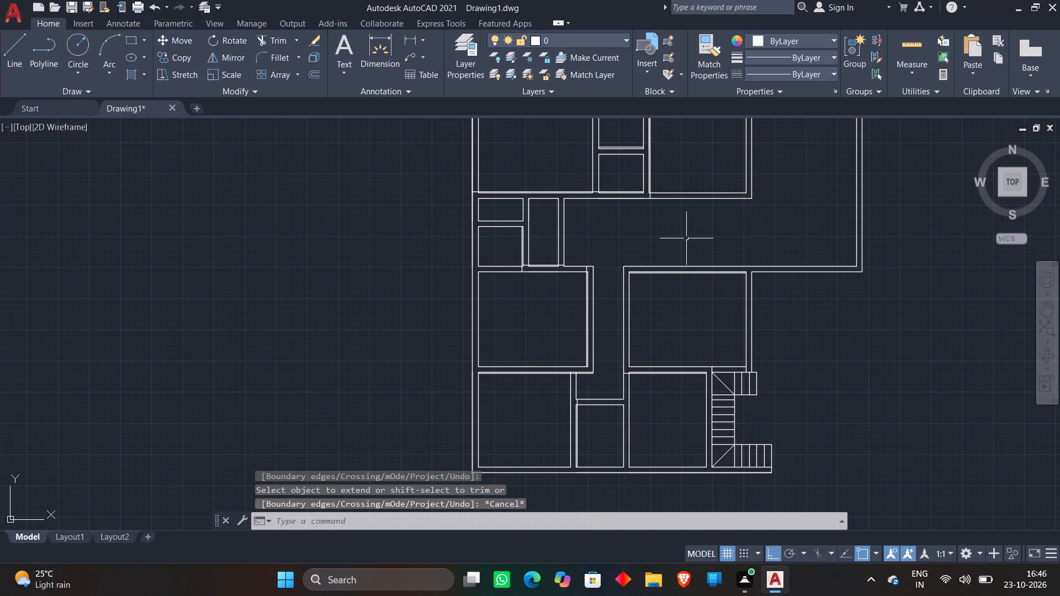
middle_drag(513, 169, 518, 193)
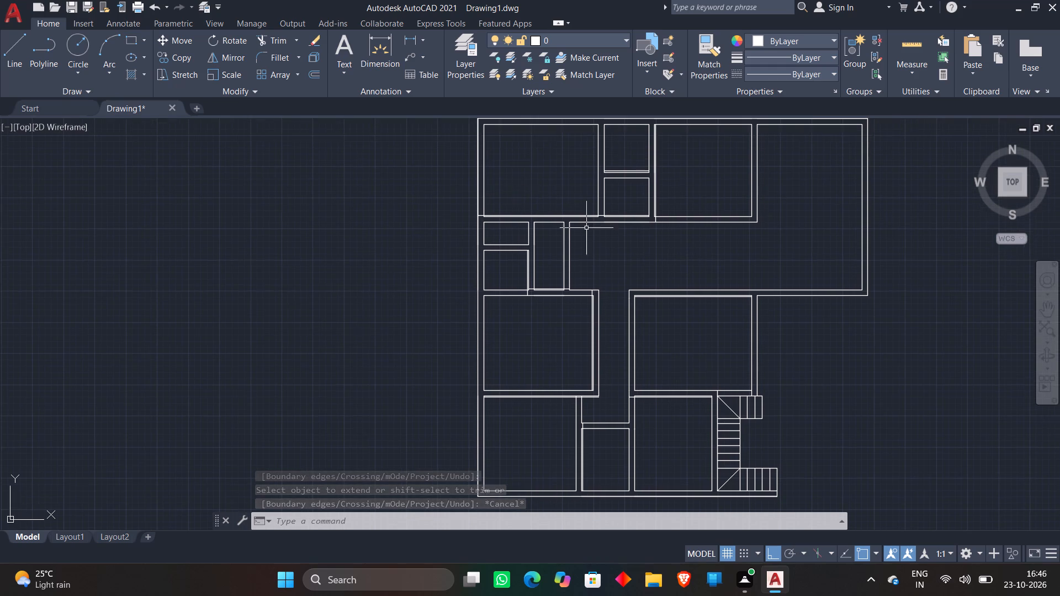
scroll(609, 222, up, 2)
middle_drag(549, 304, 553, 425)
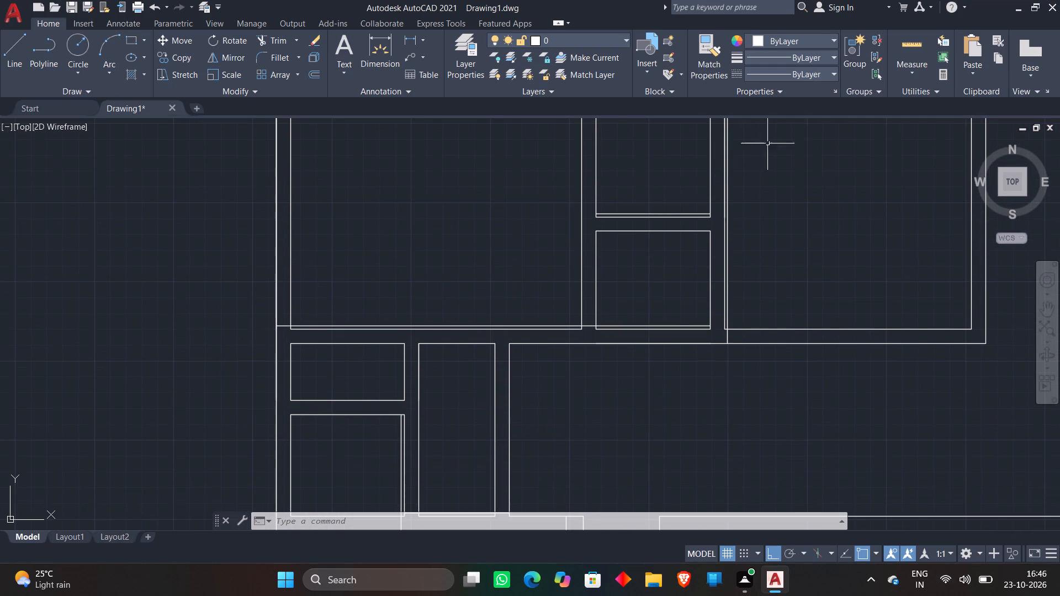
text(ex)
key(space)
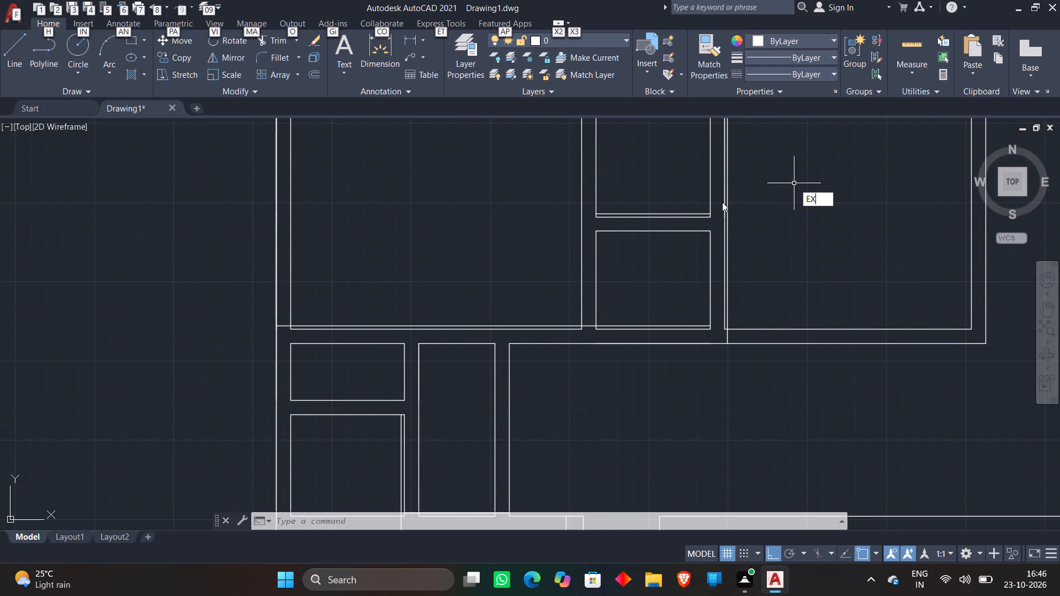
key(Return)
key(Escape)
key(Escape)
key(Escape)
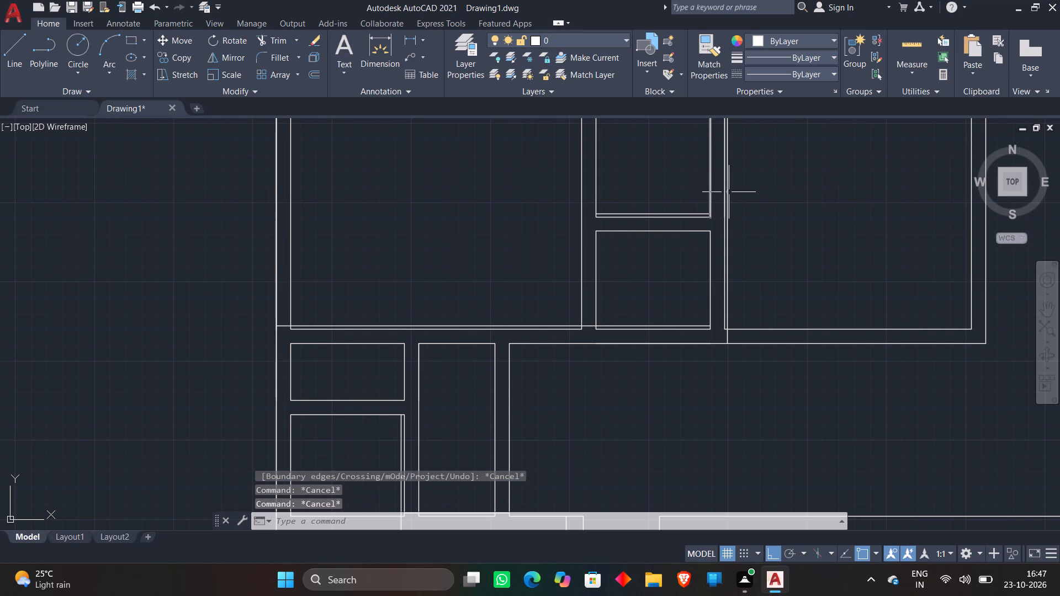
Extend the bottom 2" line of the upper small top room rightward across the wall to the adjoining large room.
text(ex)
key(space)
scroll(693, 213, up, 1)
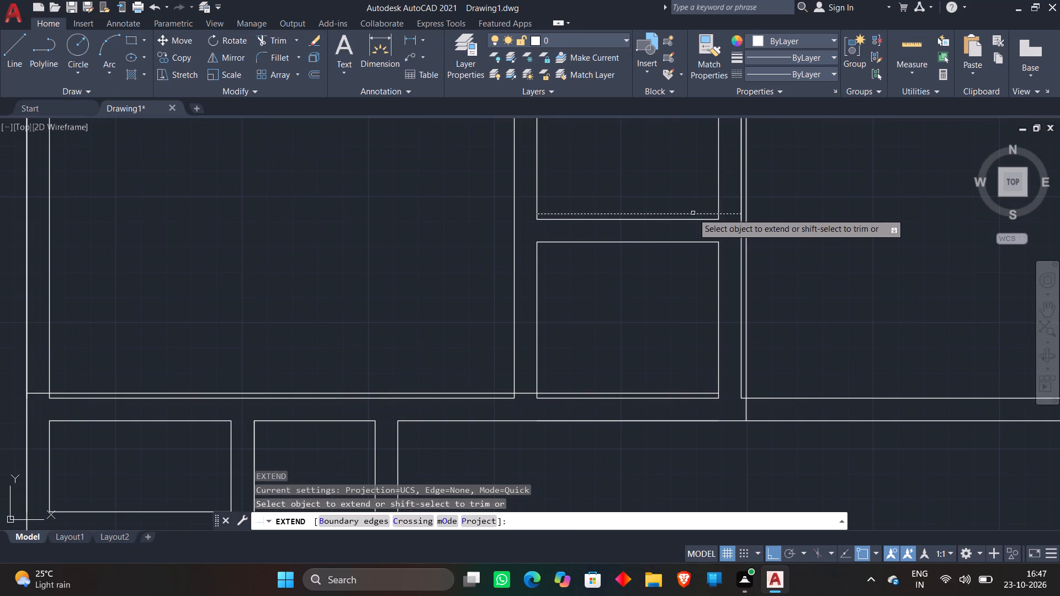
click(693, 213)
key(Escape)
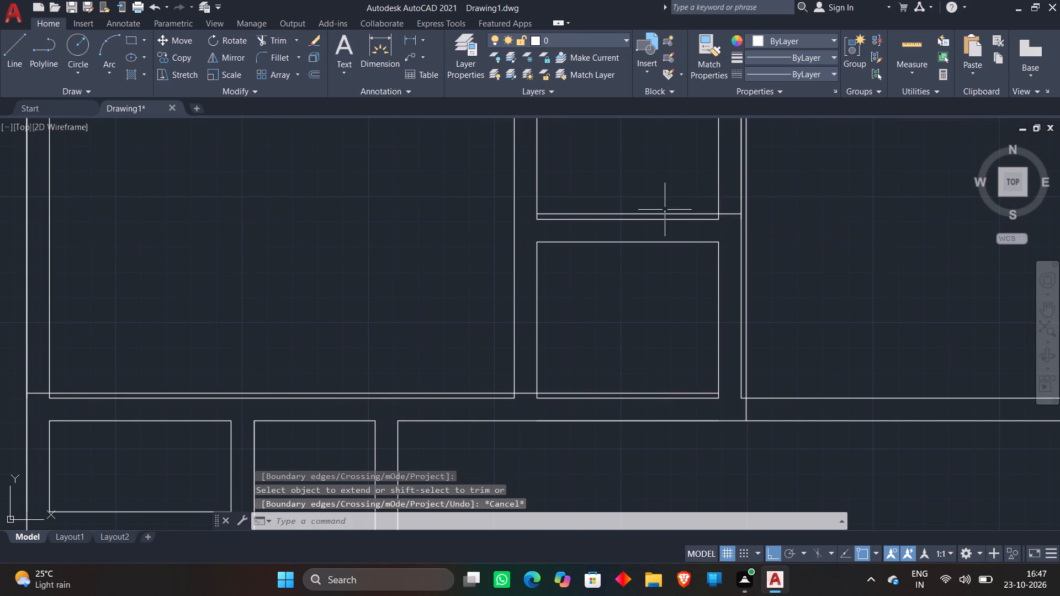
In the top-left room, offset the bottom 2" line upward and the left wall line rightward by 2'.
scroll(665, 210, down, 3)
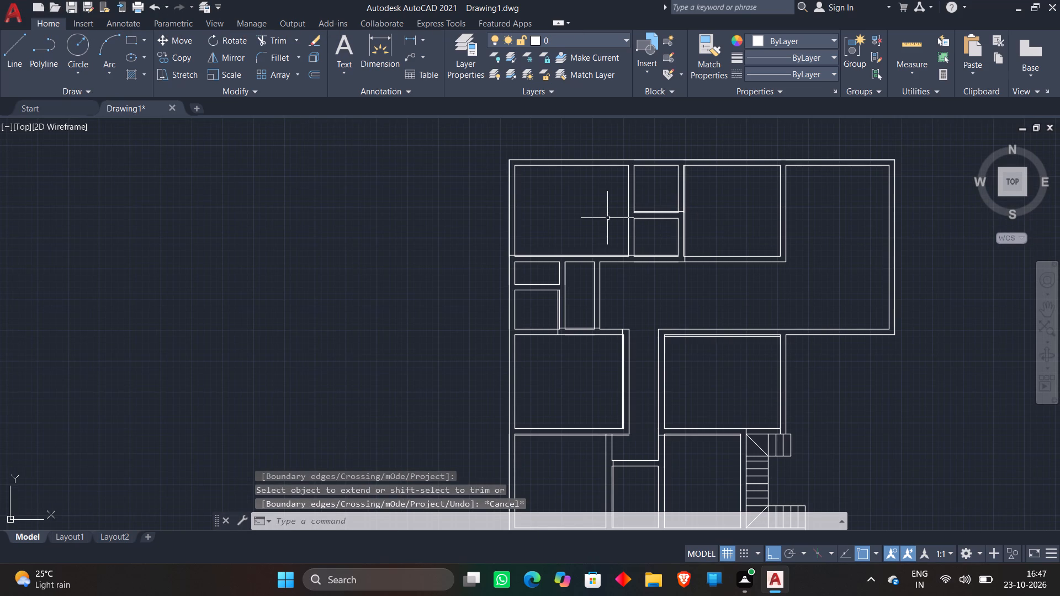
key(o)
key(Return)
text(2')
key(Return)
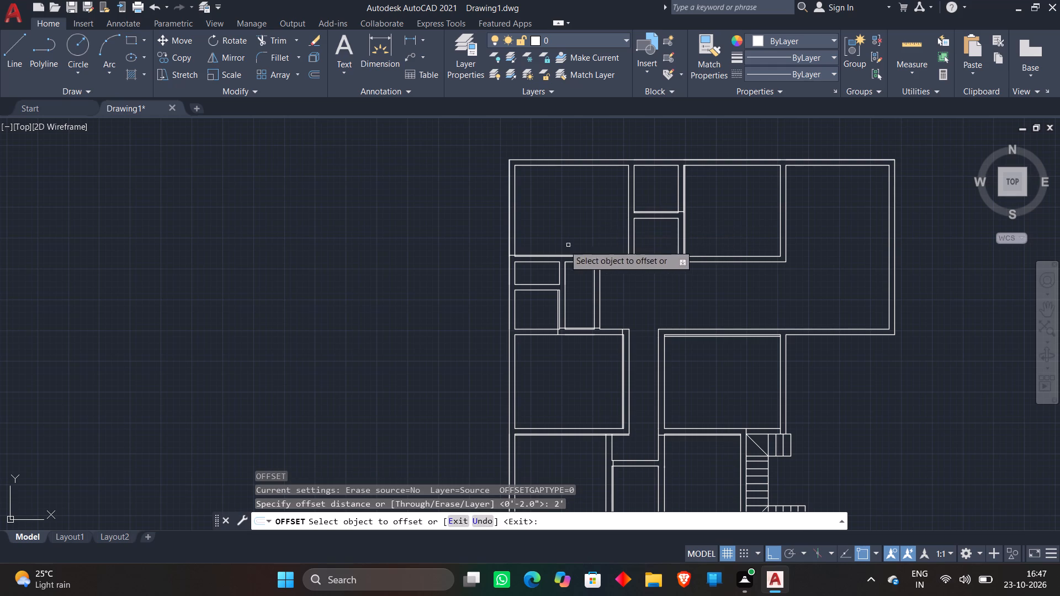
scroll(503, 238, up, 3)
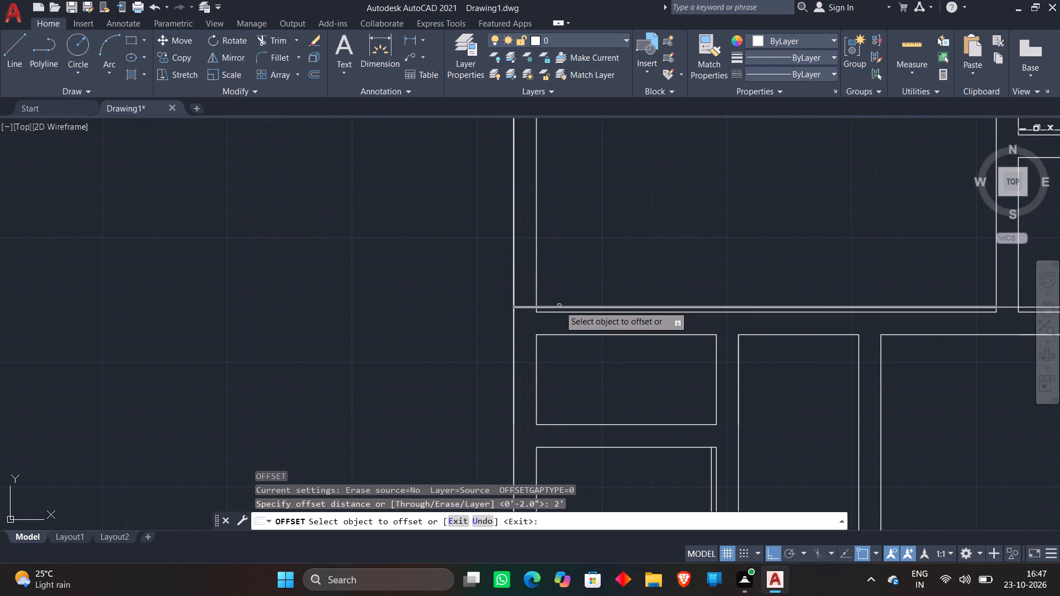
click(559, 306)
click(590, 213)
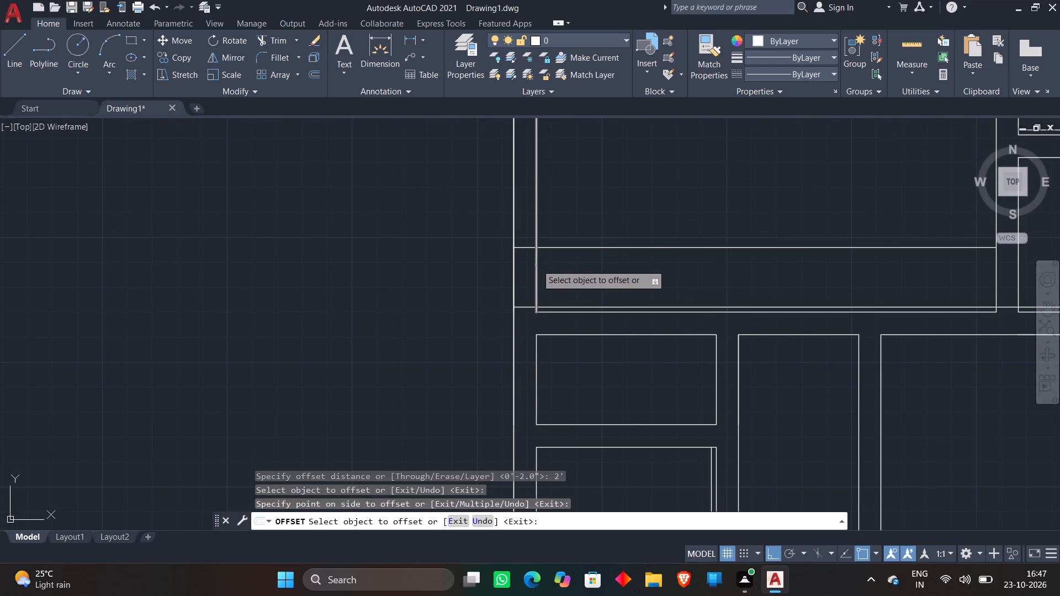
click(537, 264)
click(698, 265)
In the lower small top room, offset the bottom 2" line upward and the left wall line rightward by 2'.
scroll(719, 252, down, 1)
middle_drag(787, 231, 450, 252)
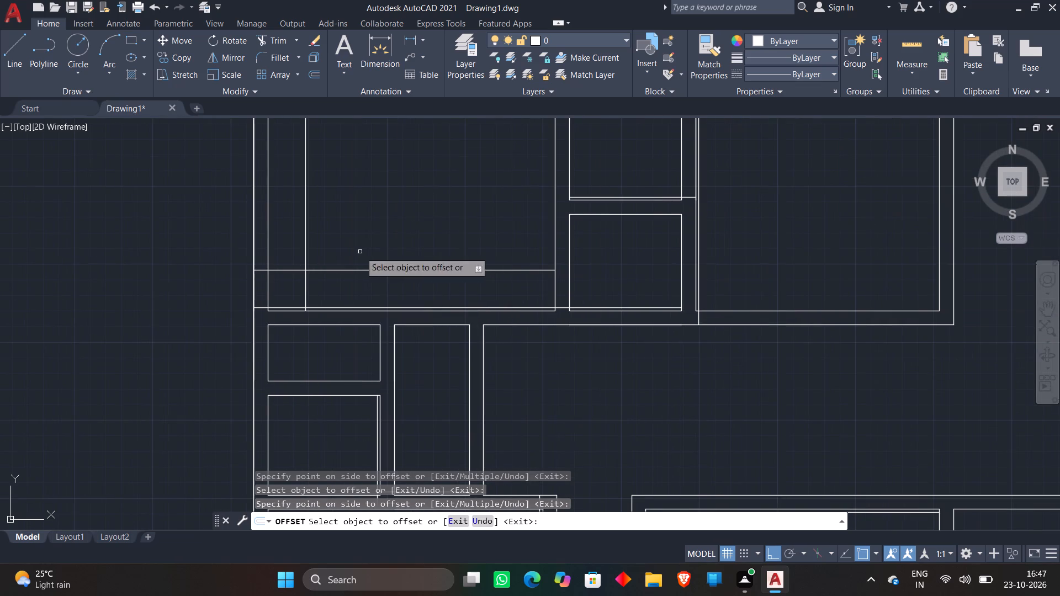
scroll(578, 313, up, 2)
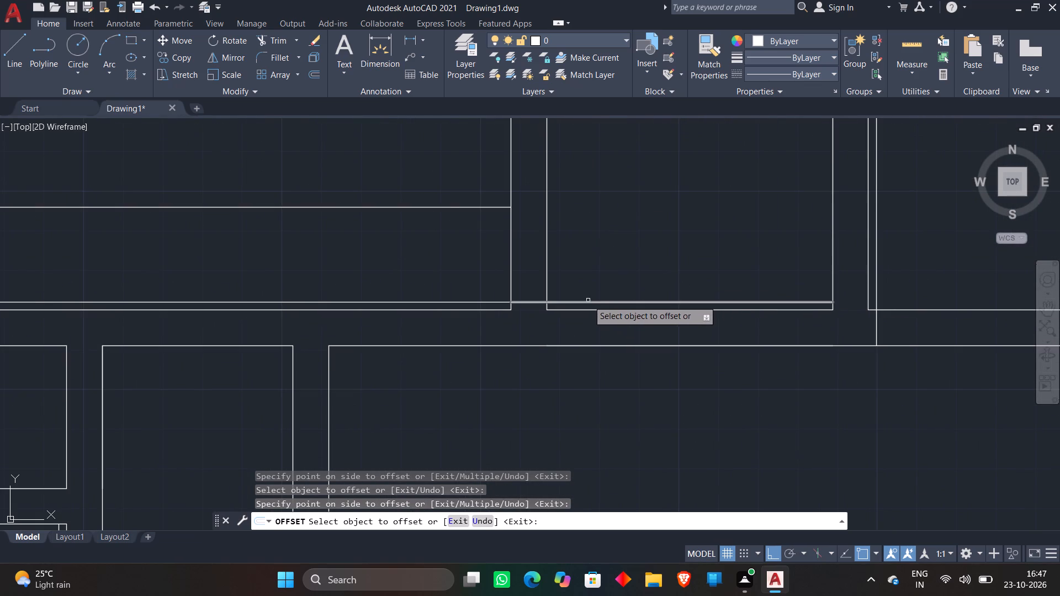
click(588, 301)
click(596, 204)
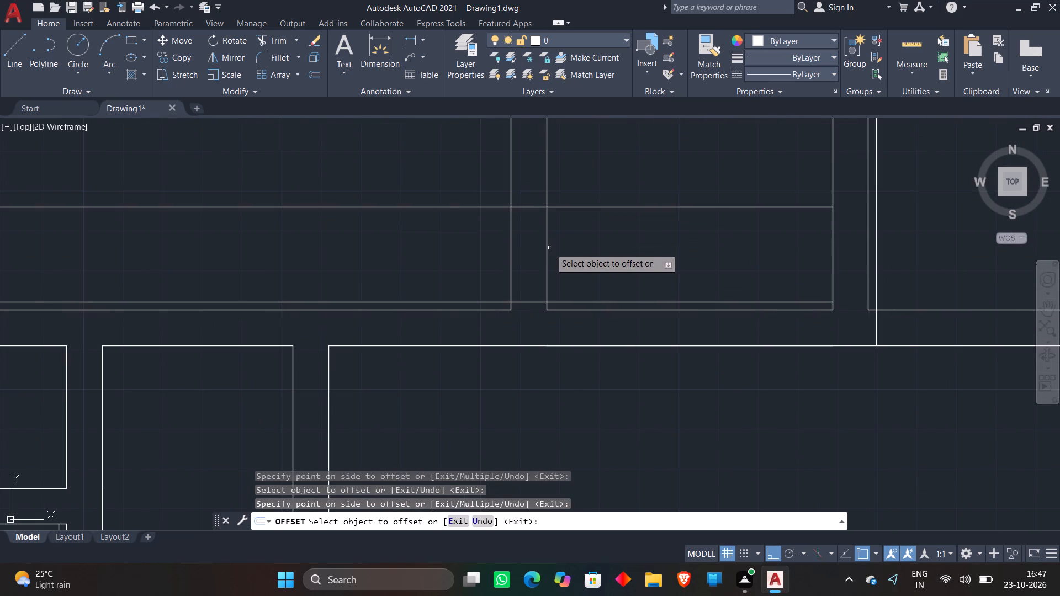
click(547, 254)
click(642, 242)
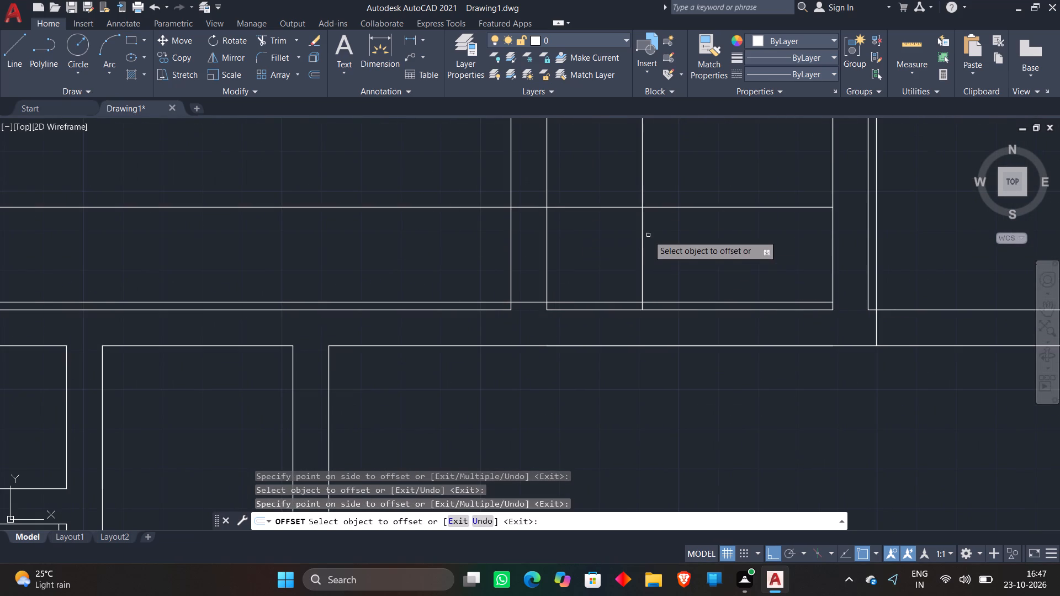
In the upper small top room, offset the bottom 2" line upward and the right wall line leftward by 2'.
scroll(648, 230, down, 5)
scroll(687, 163, up, 3)
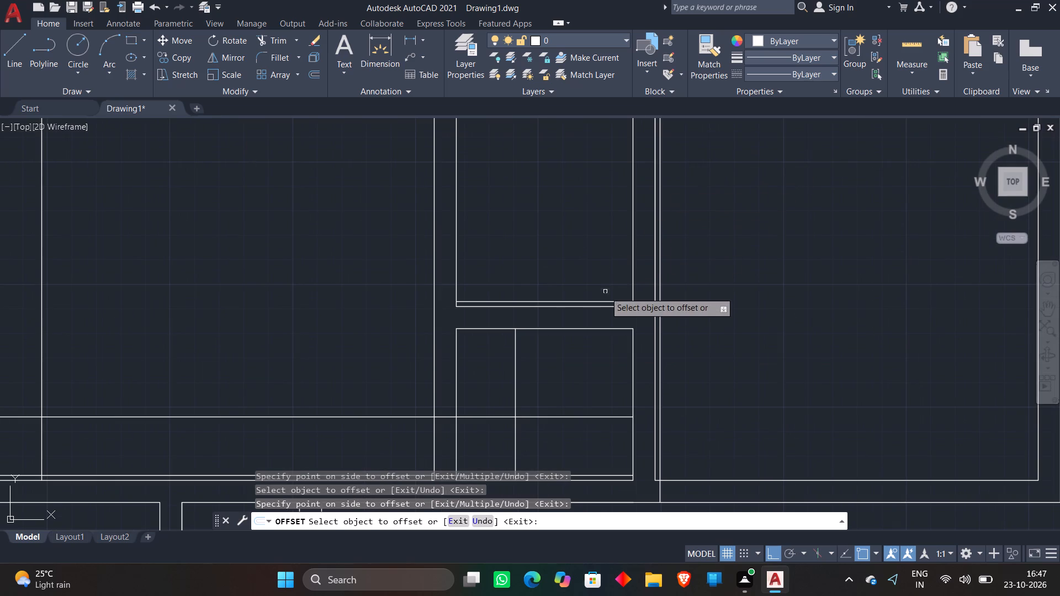
click(602, 301)
click(601, 215)
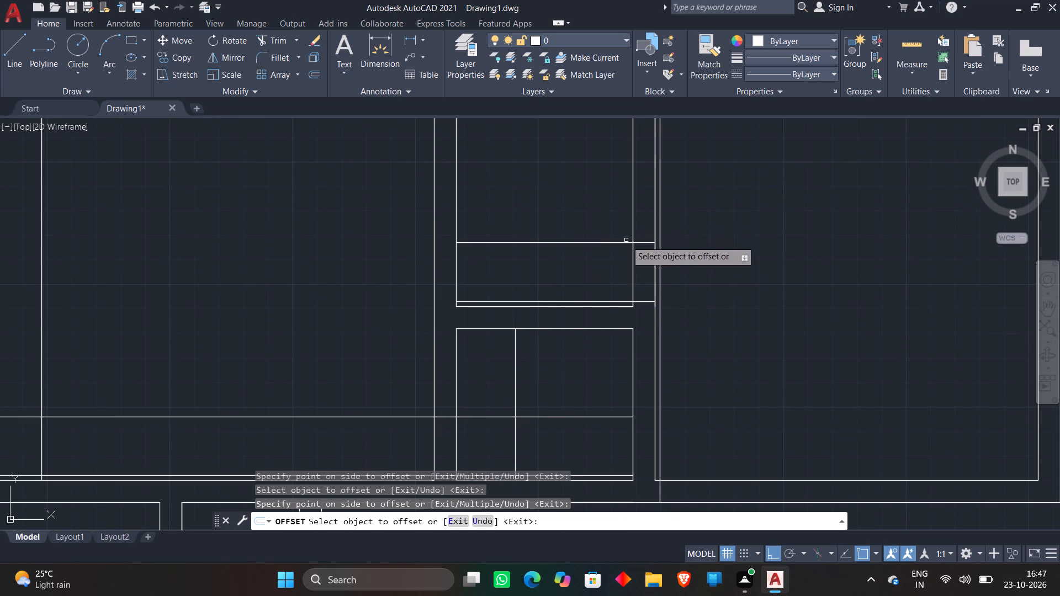
click(633, 252)
click(517, 255)
In the large room beside the small top rooms, offset the left 2" line rightward and the bottom wall line upward by 2'.
scroll(690, 218, down, 2)
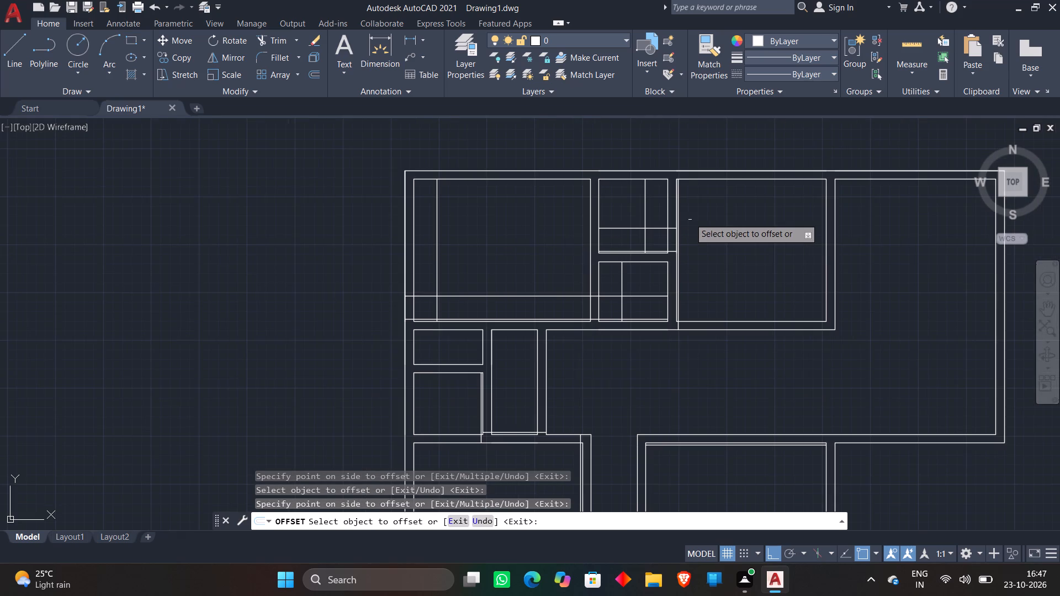
scroll(661, 304, up, 2)
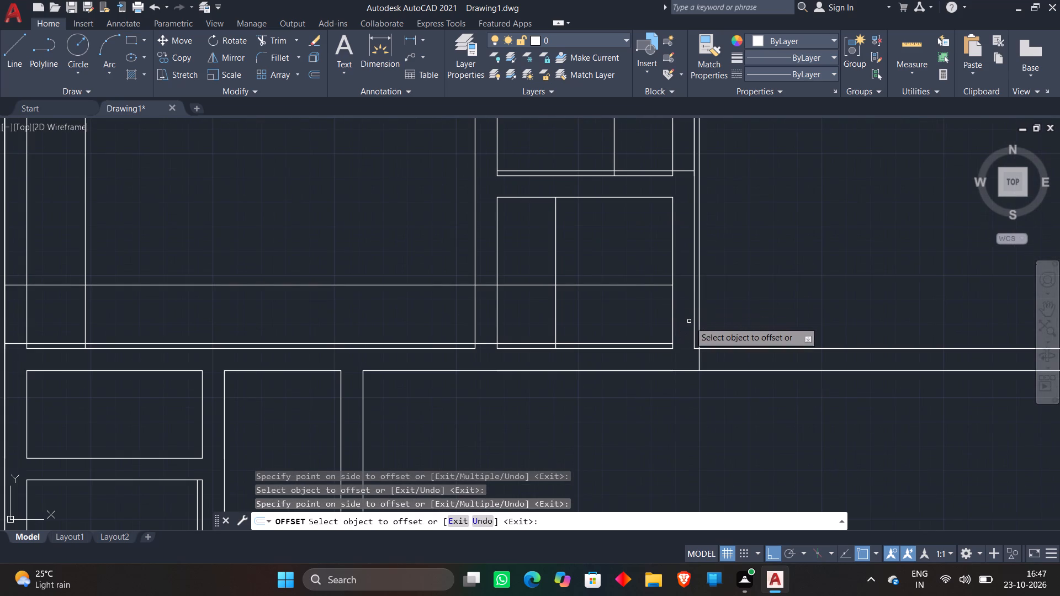
click(699, 326)
click(820, 299)
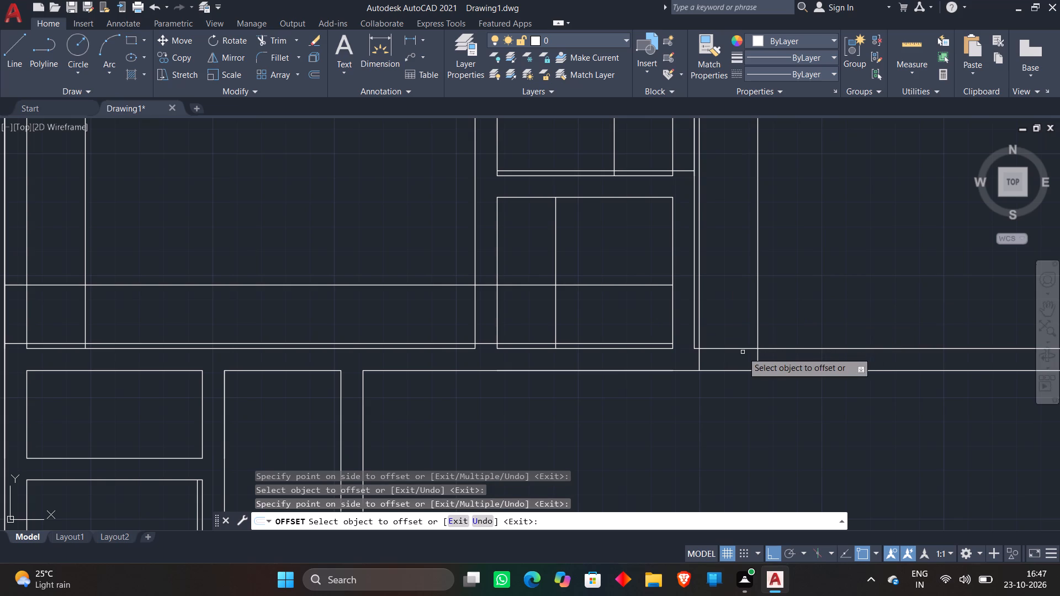
click(743, 348)
click(755, 232)
In the narrow room below the top rooms, offset the bottom 2" line upward and the right wall line leftward by 2'.
scroll(756, 230, down, 3)
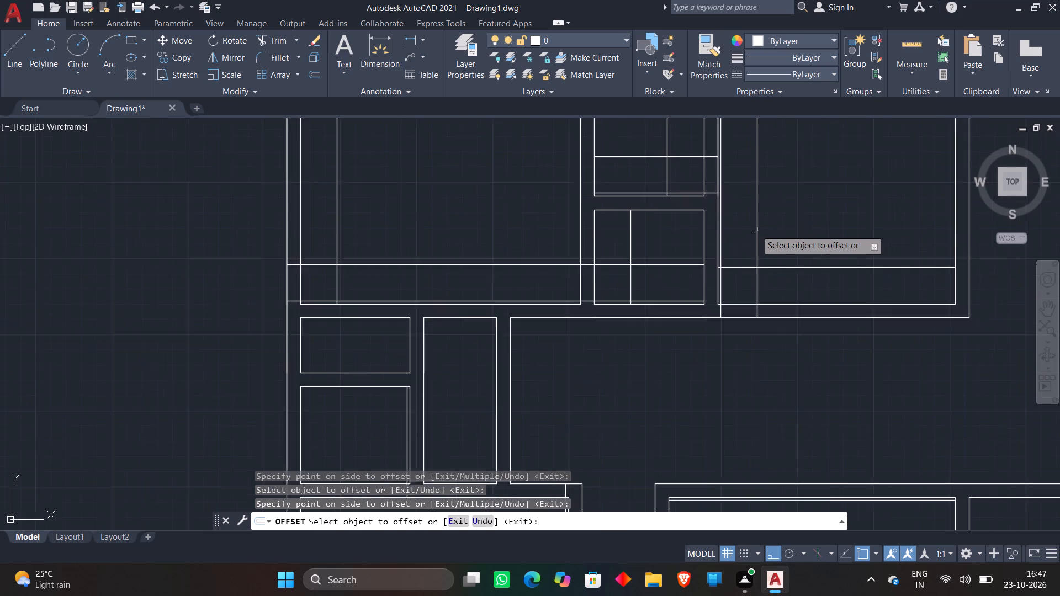
scroll(759, 230, down, 1)
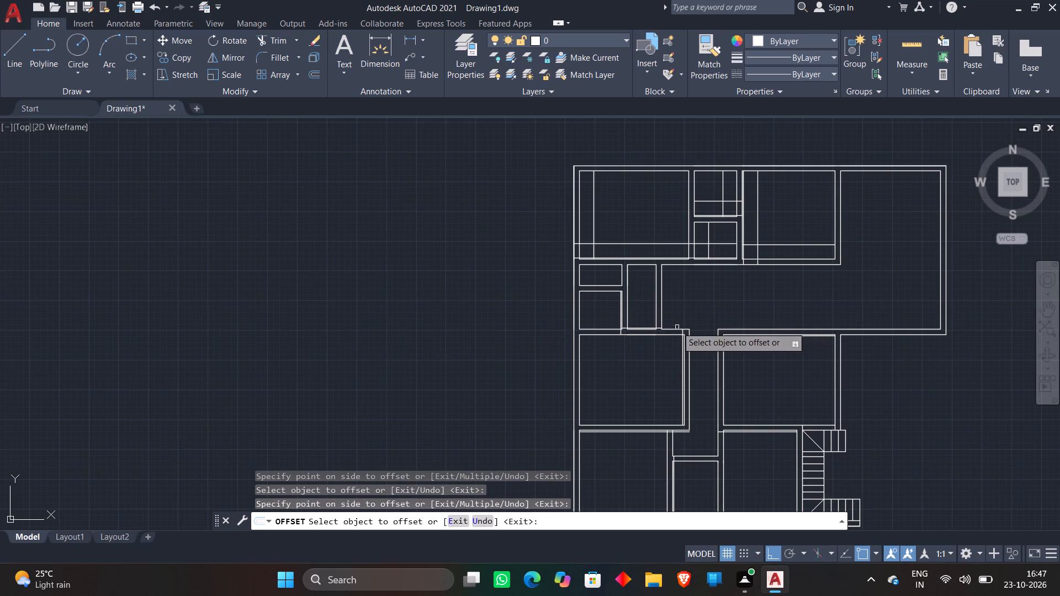
scroll(650, 326, up, 4)
click(614, 341)
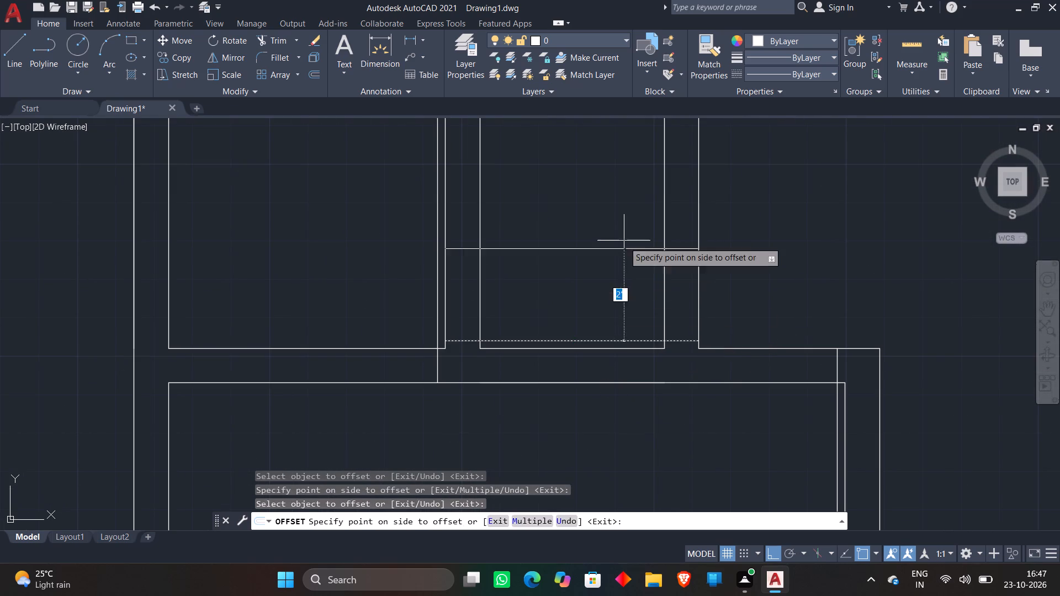
click(624, 237)
click(663, 282)
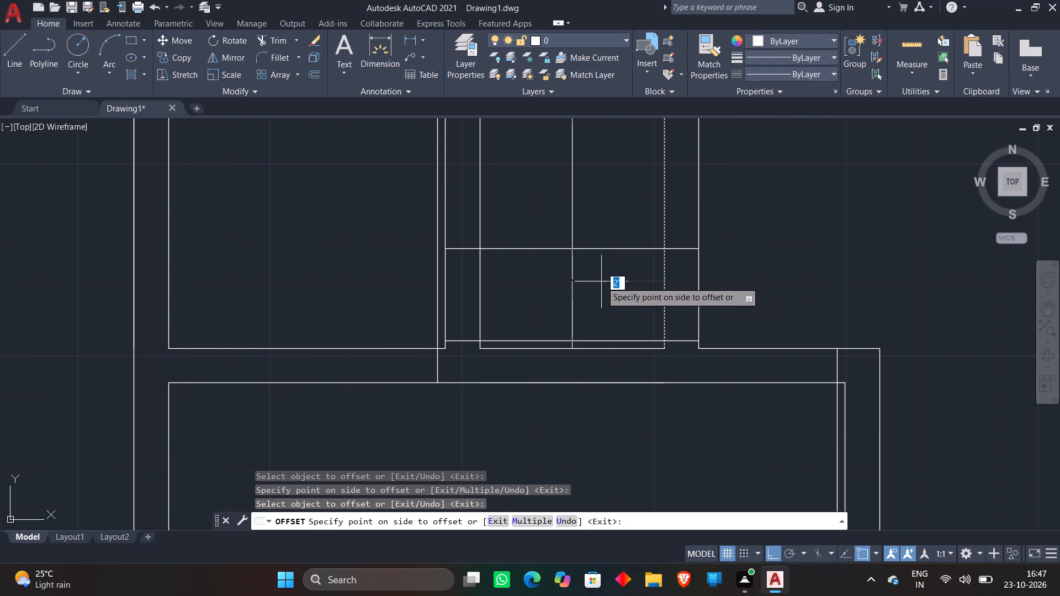
click(595, 281)
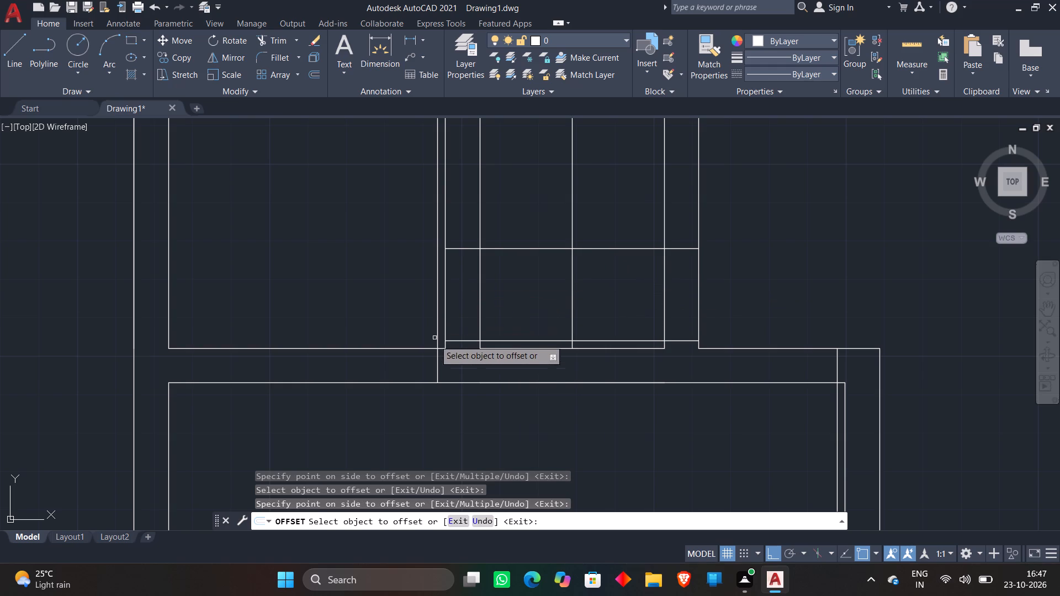
In the small room left of the narrow room, offset the right 2" line leftward and the bottom wall line upward by 2'.
click(436, 364)
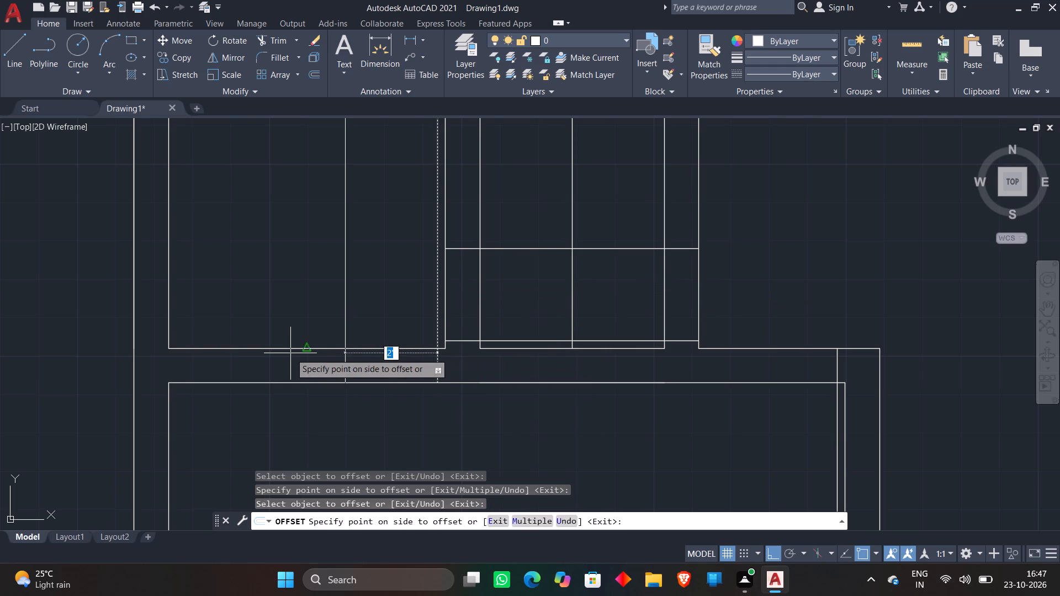
click(270, 360)
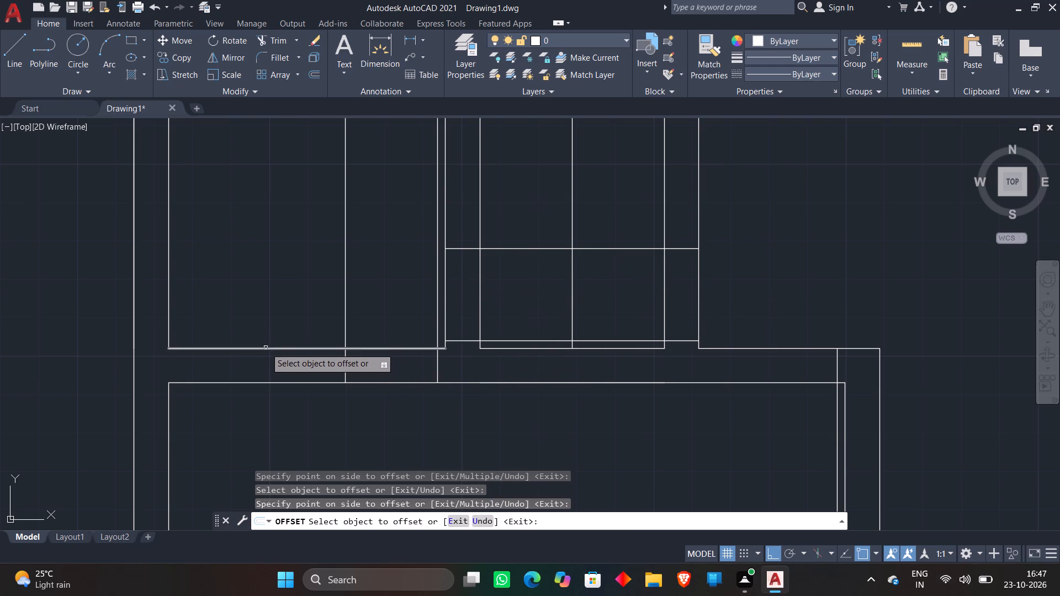
click(265, 349)
click(296, 232)
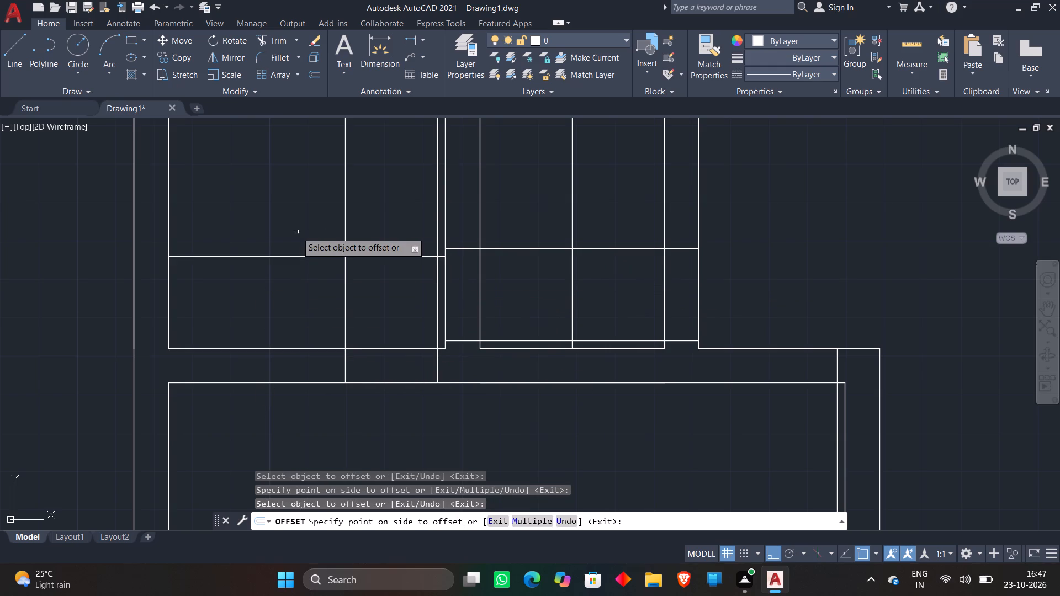
In the room above the bottom-left room, offset the right 2" line leftward and the top wall line downward by 2'.
scroll(301, 227, down, 2)
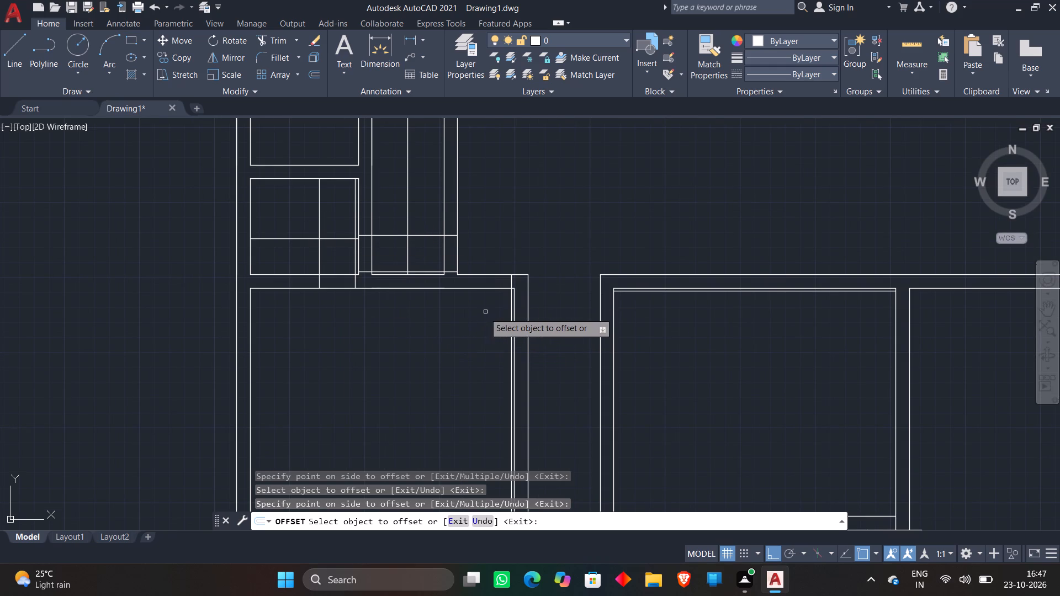
middle_drag(478, 320, 535, 221)
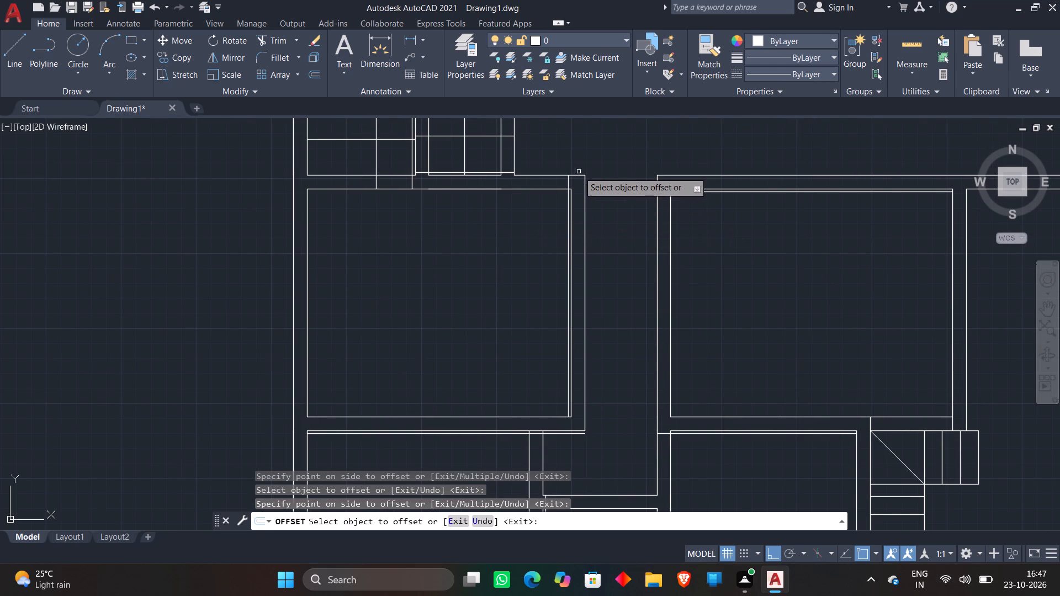
click(567, 180)
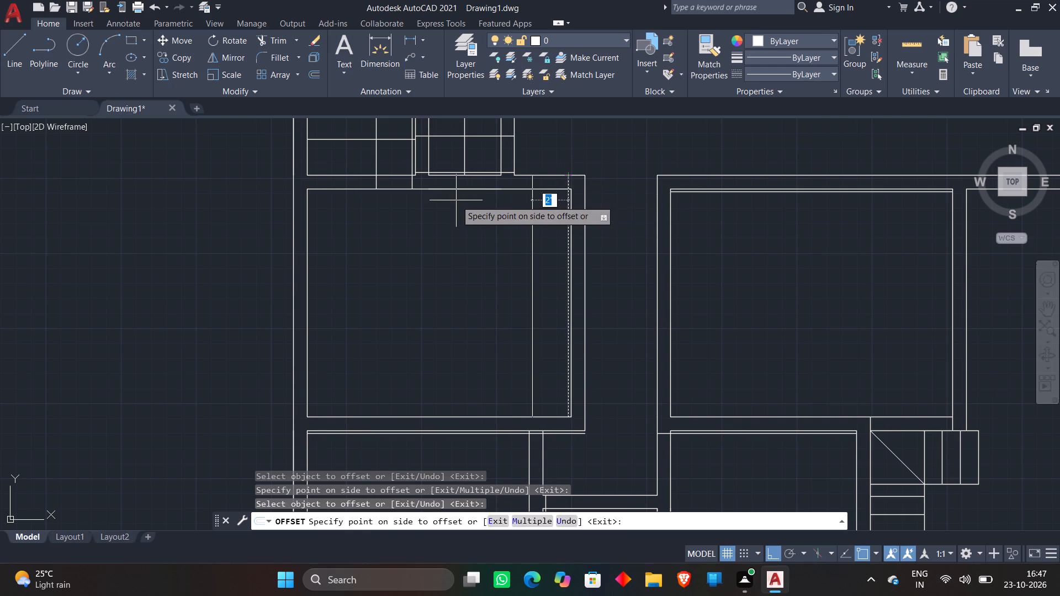
click(456, 200)
click(494, 189)
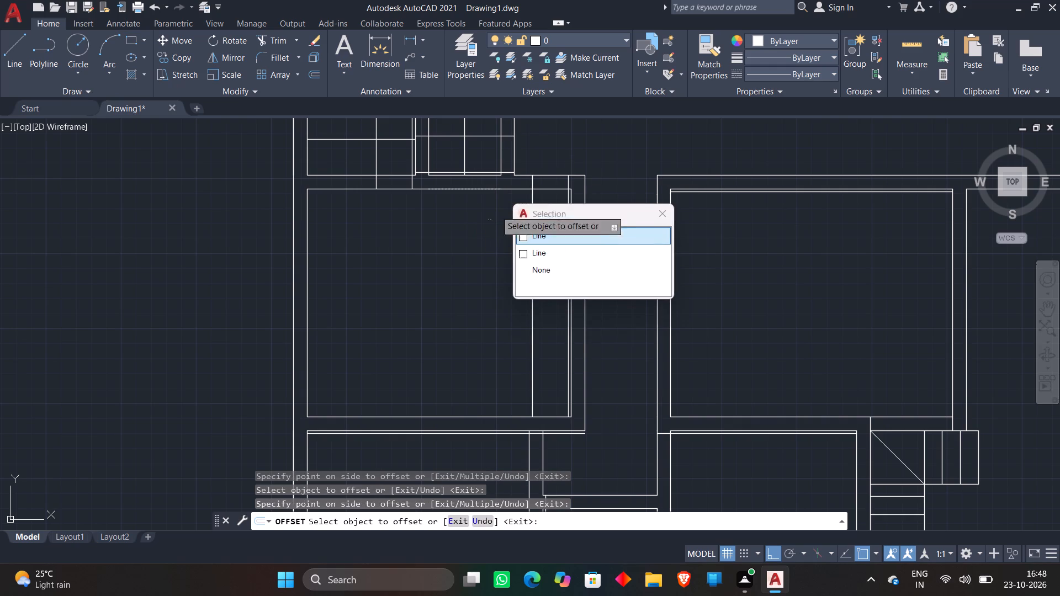
click(497, 197)
click(519, 188)
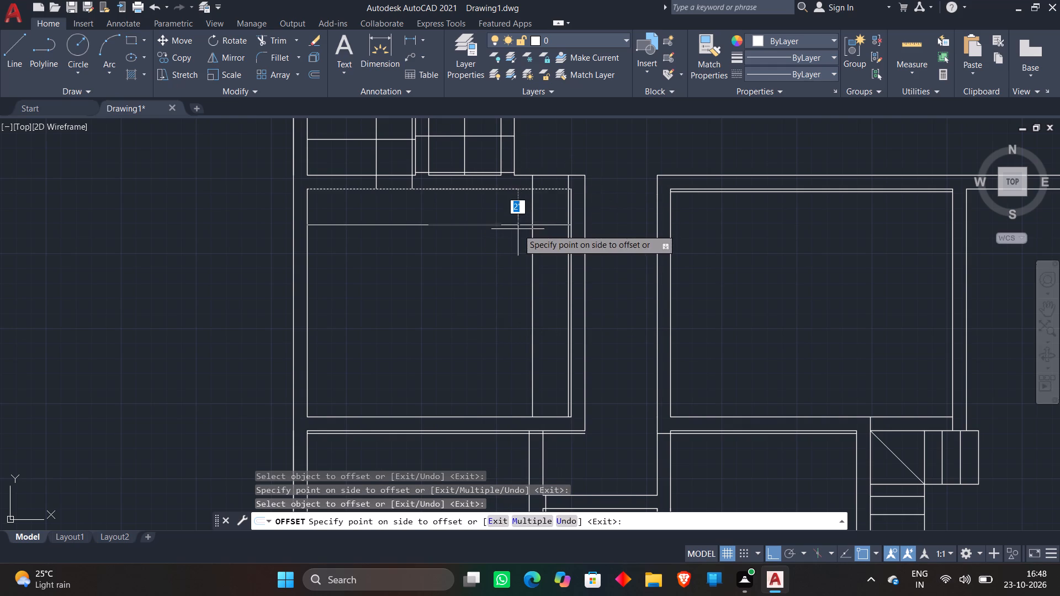
click(518, 229)
In the bottom-left room, offset the top 2" line downward and the right wall line leftward by 2'.
scroll(518, 227, down, 2)
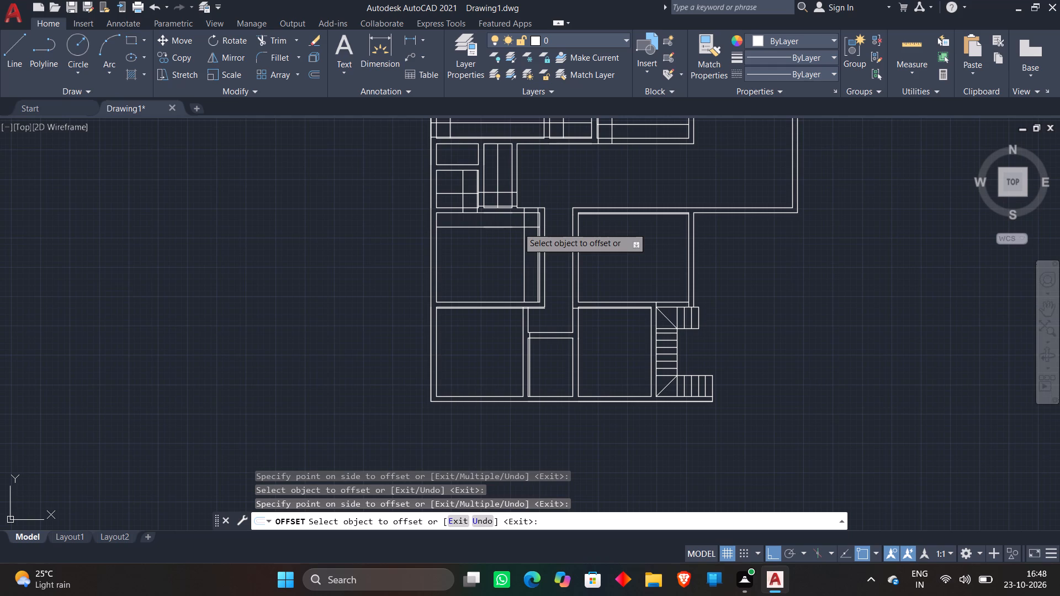
scroll(526, 325, up, 3)
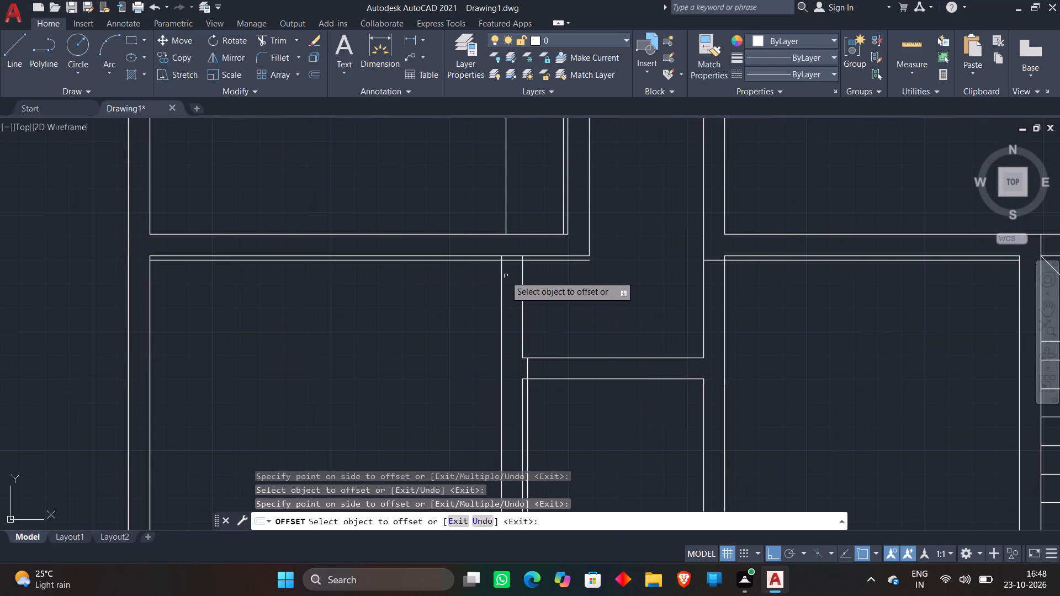
click(481, 260)
click(477, 356)
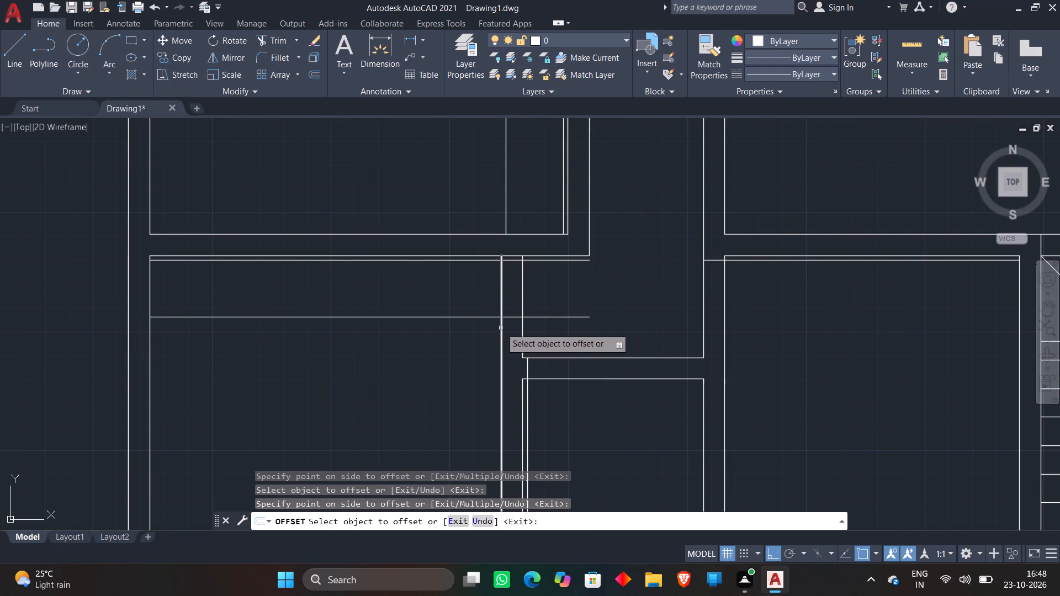
click(501, 336)
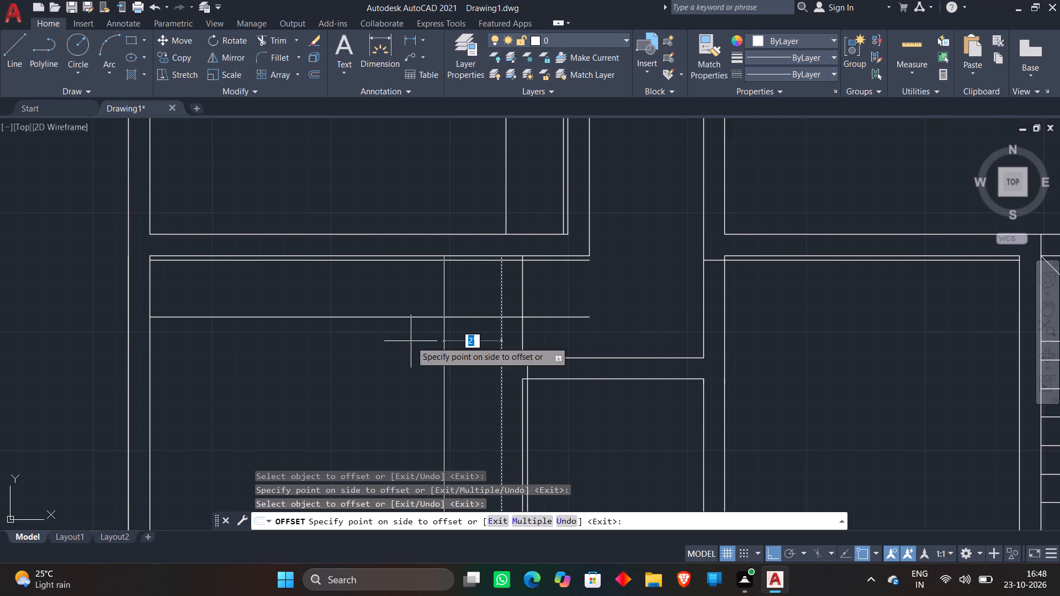
click(411, 341)
In the small bottom-middle room, offset the left 2" line rightward and the top wall line downward by 2'.
scroll(479, 301, down, 2)
scroll(506, 333, up, 2)
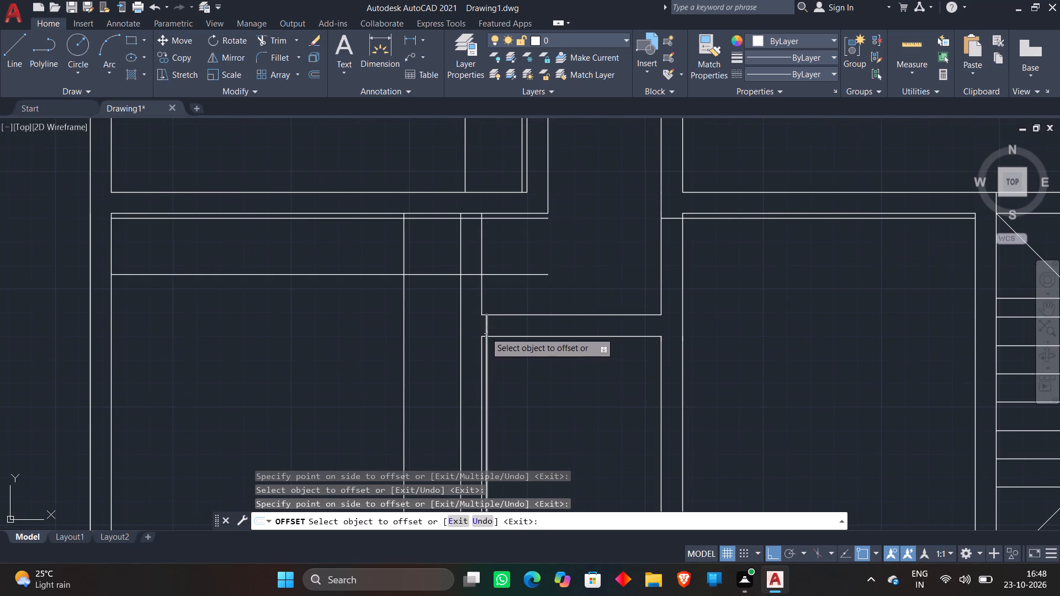
click(486, 328)
click(554, 328)
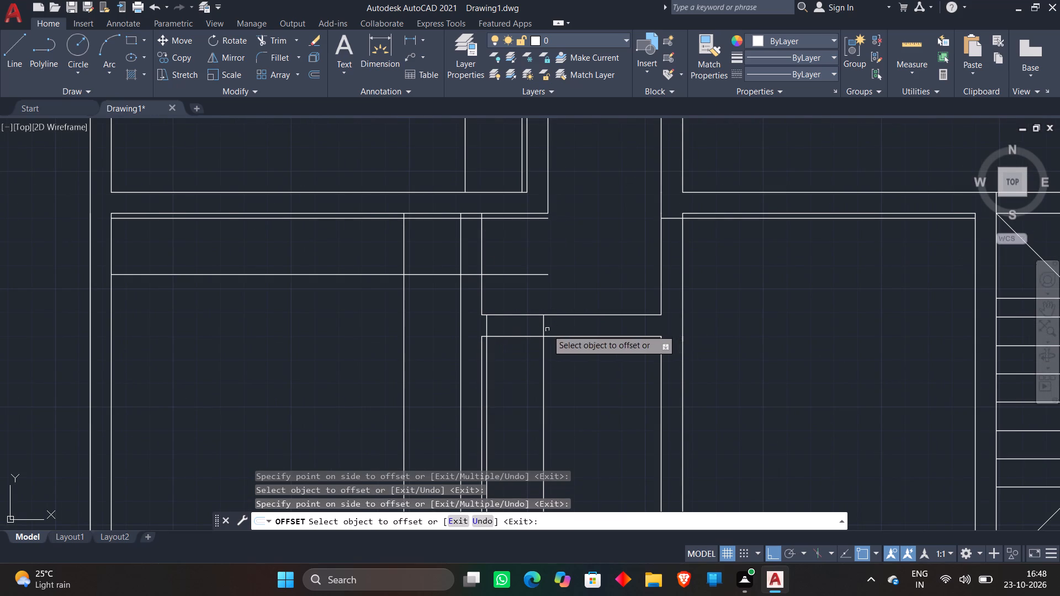
click(510, 337)
click(510, 419)
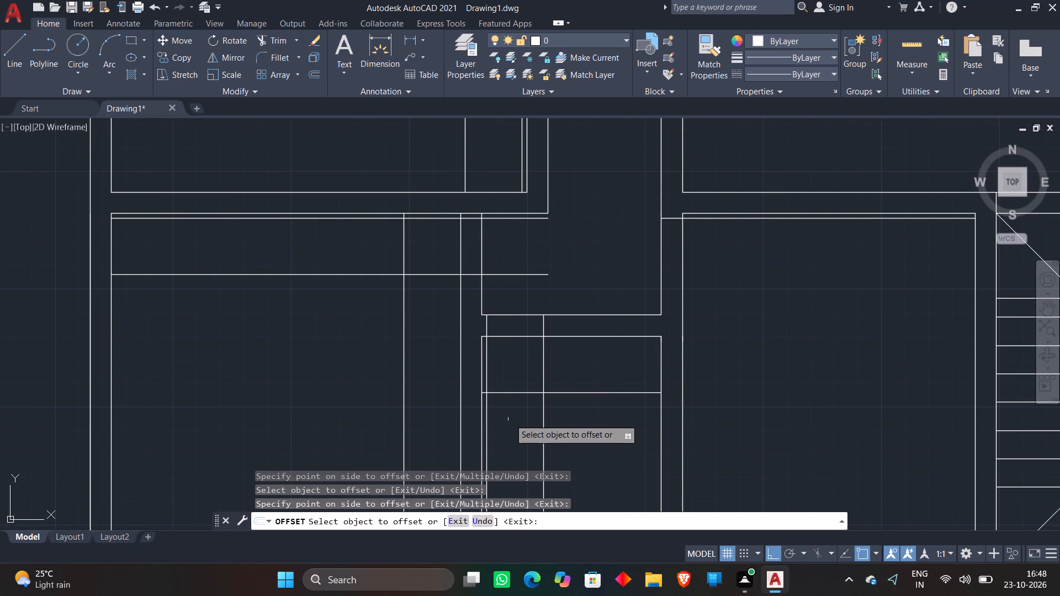
In the bottom room beside the staircase, offset the top 2" line downward and the left wall line rightward by 2'.
scroll(562, 337, down, 2)
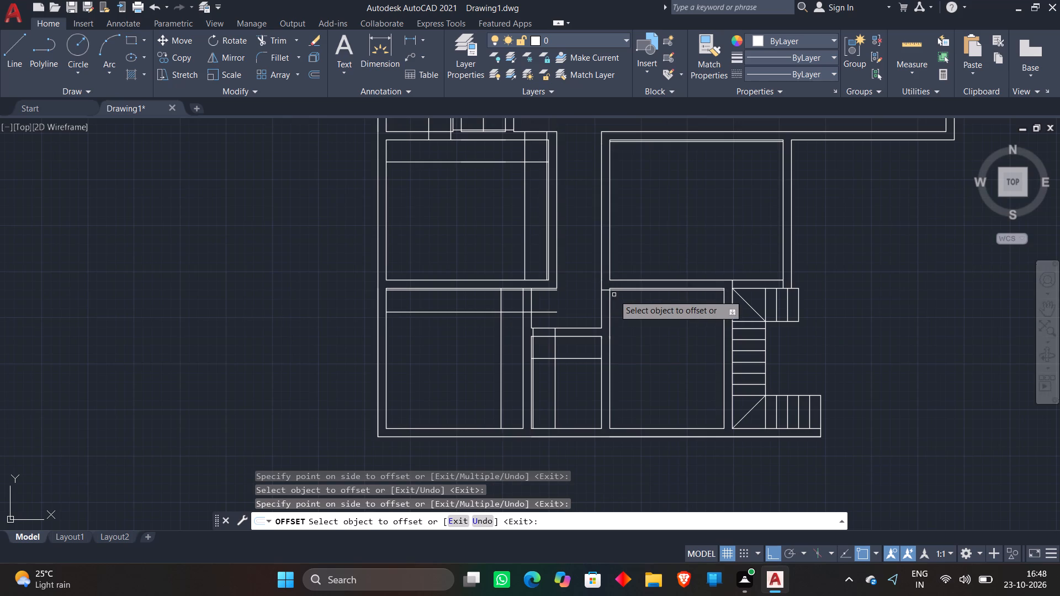
scroll(614, 295, up, 2)
click(623, 286)
click(623, 285)
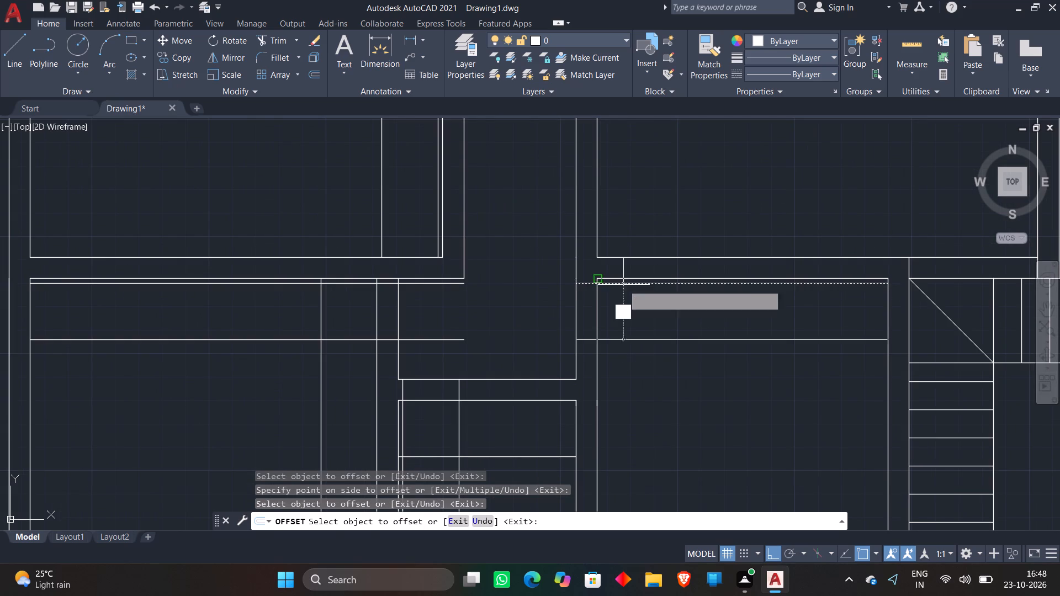
click(618, 400)
click(596, 370)
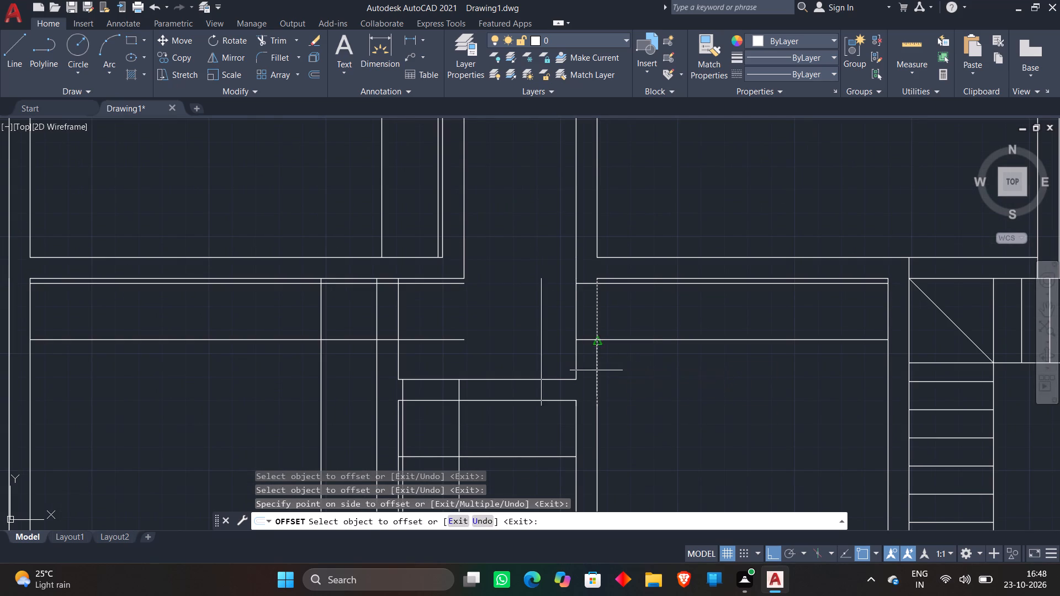
click(694, 371)
key(Escape)
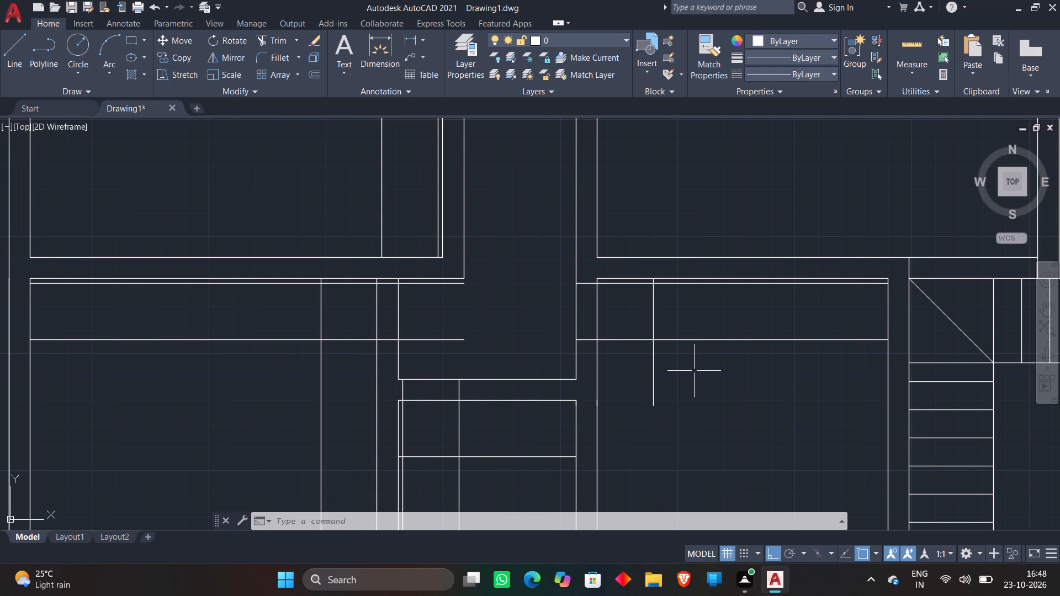
Draw a quarter-circle door-swing arc of 2' radius between the offset lines in the top-left room's bottom-left corner.
scroll(695, 374, down, 4)
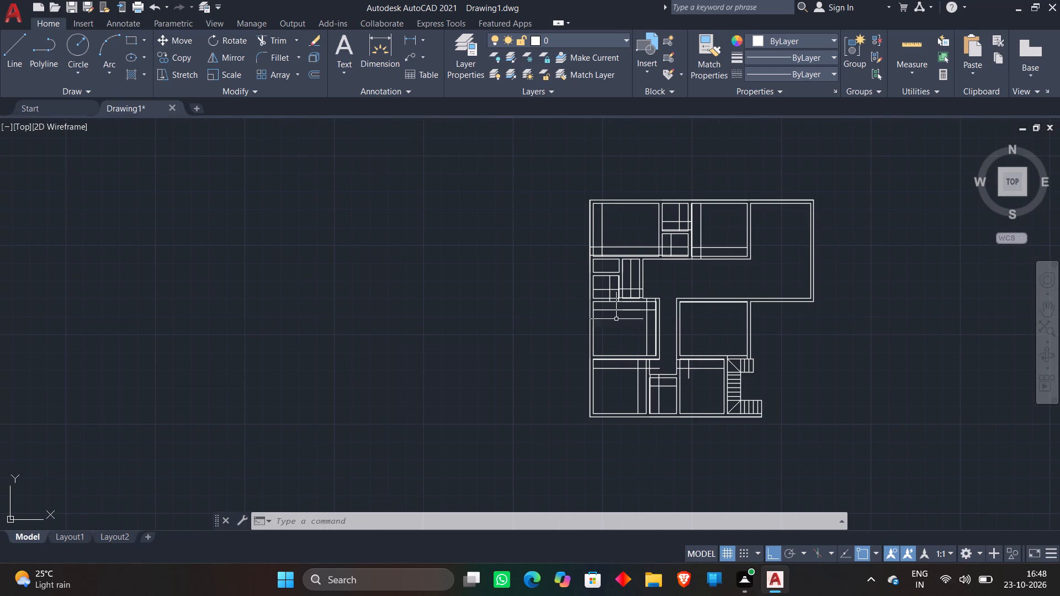
scroll(648, 222, up, 3)
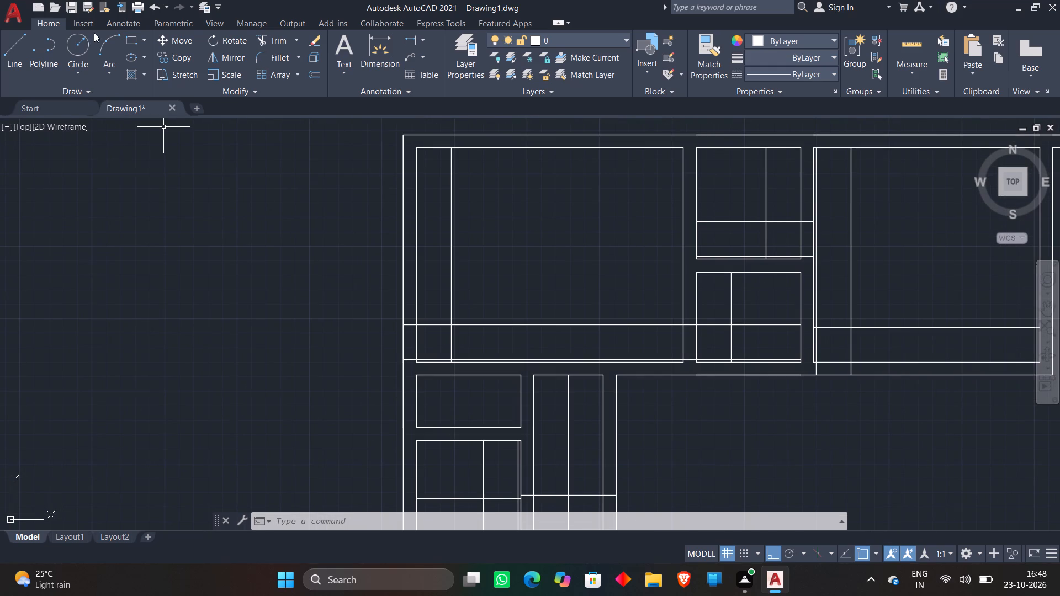
click(106, 65)
click(122, 240)
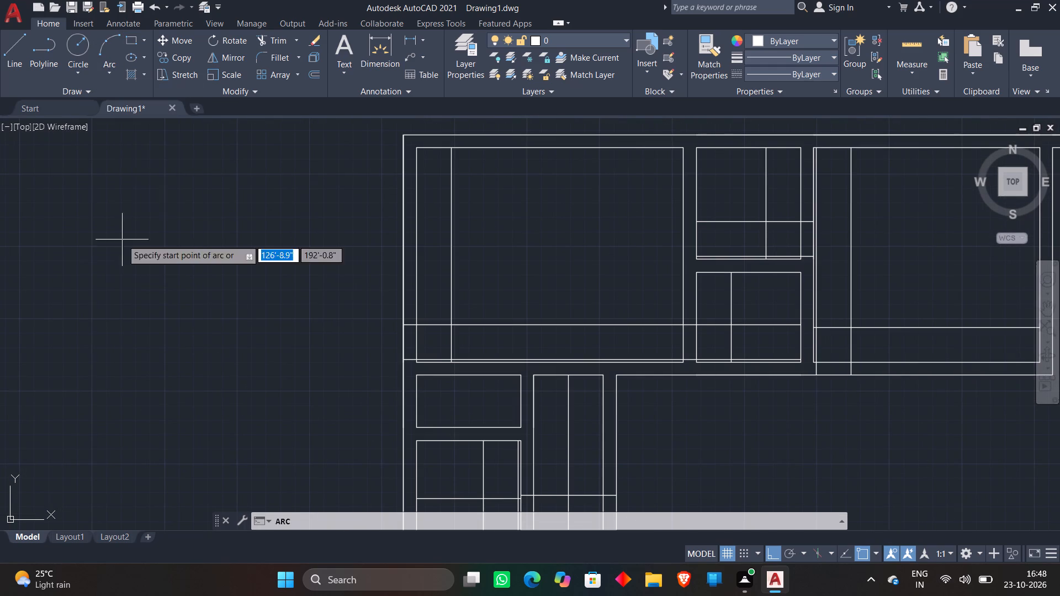
click(103, 45)
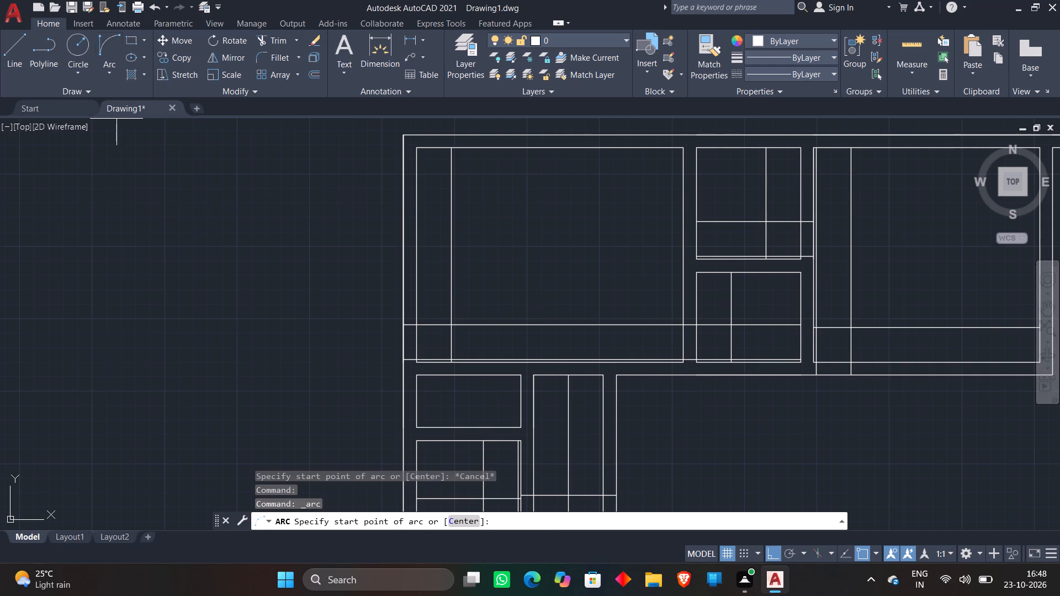
scroll(474, 339, up, 3)
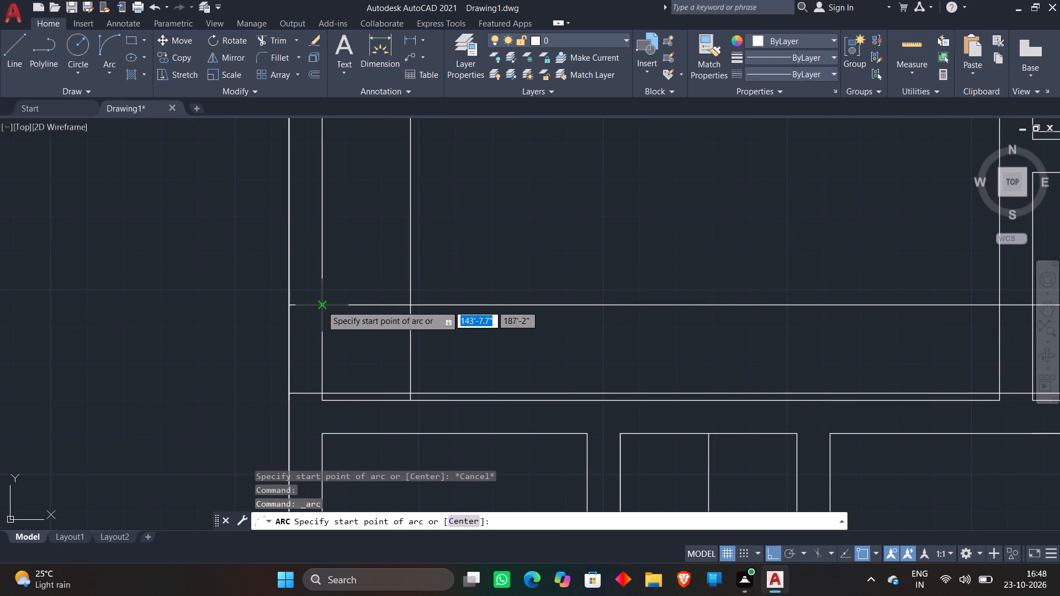
click(322, 305)
click(412, 391)
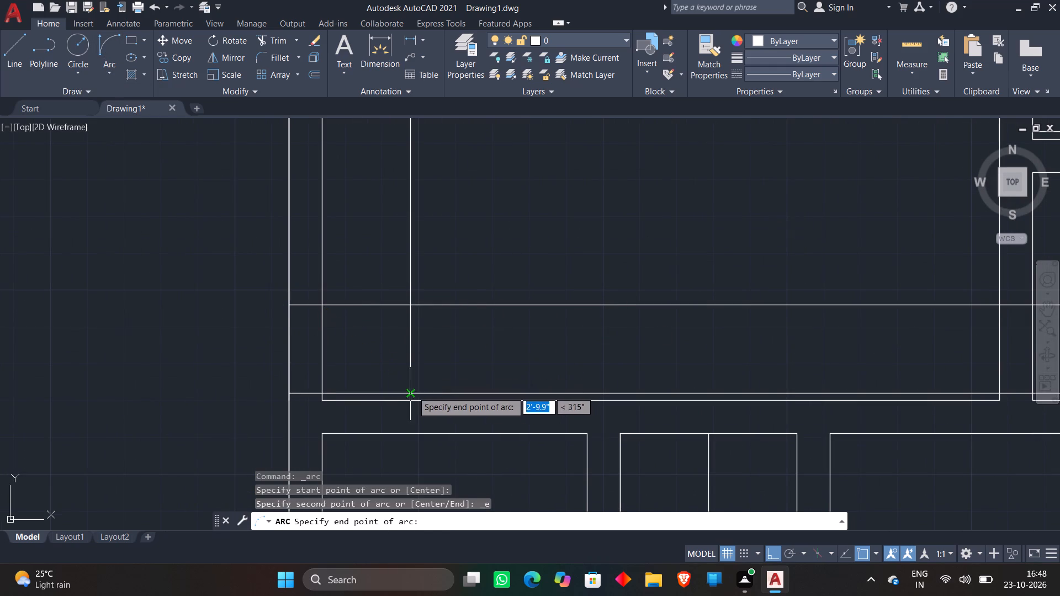
click(459, 246)
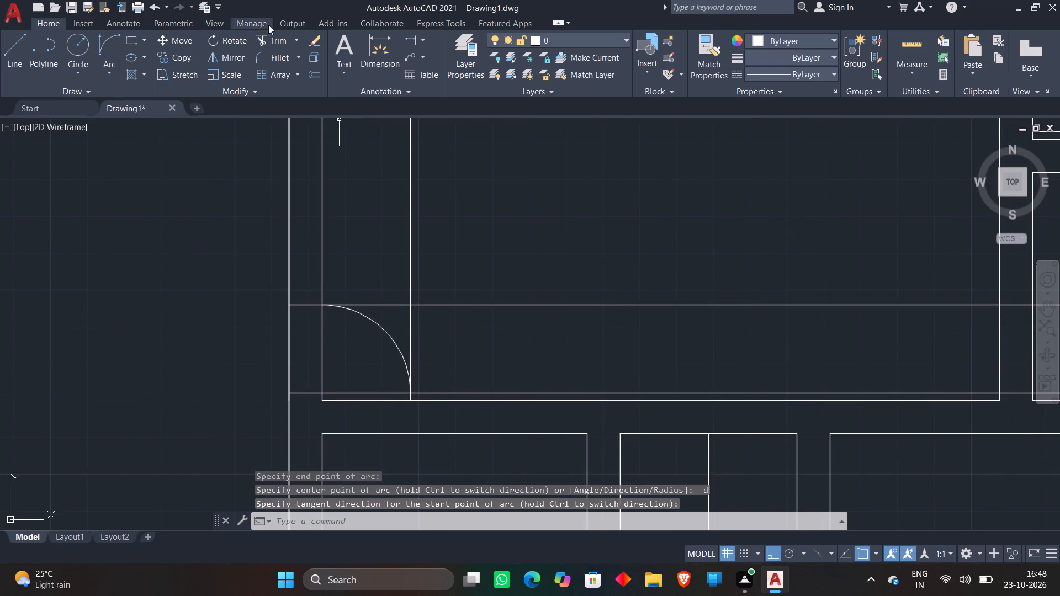
Trim the excess offset lines and the left wall lines at the top-left room's arc to leave a clean door opening.
click(273, 37)
click(391, 254)
click(455, 348)
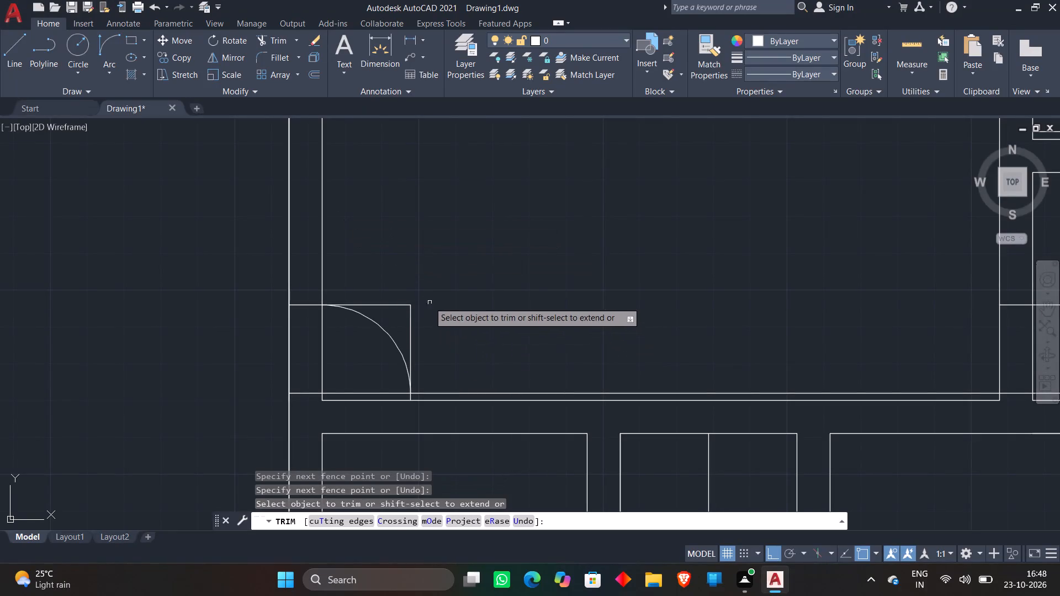
click(390, 295)
click(430, 326)
scroll(399, 401, up, 4)
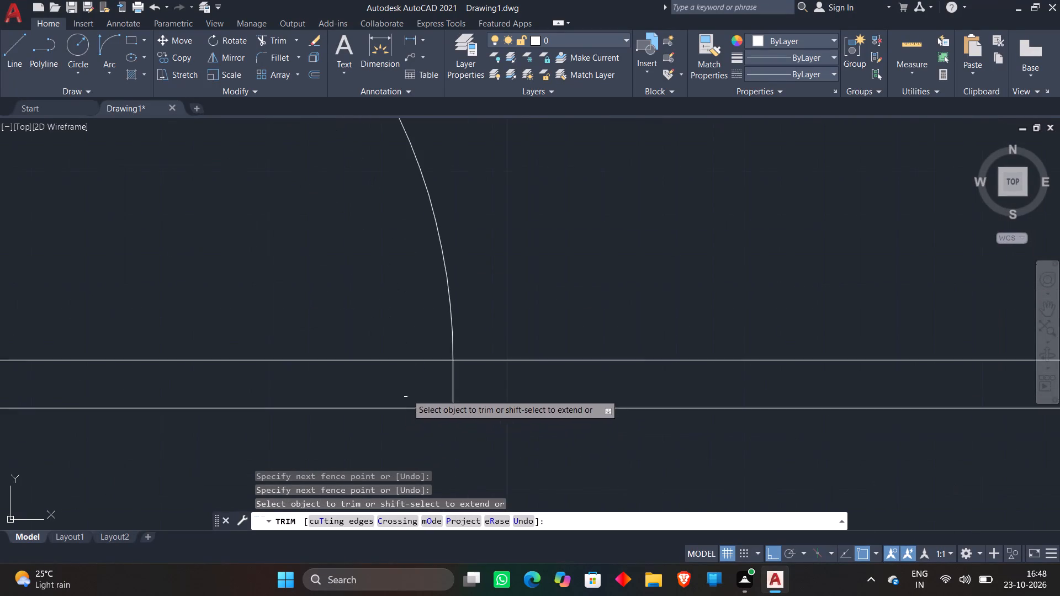
click(487, 347)
click(443, 375)
scroll(484, 284, down, 4)
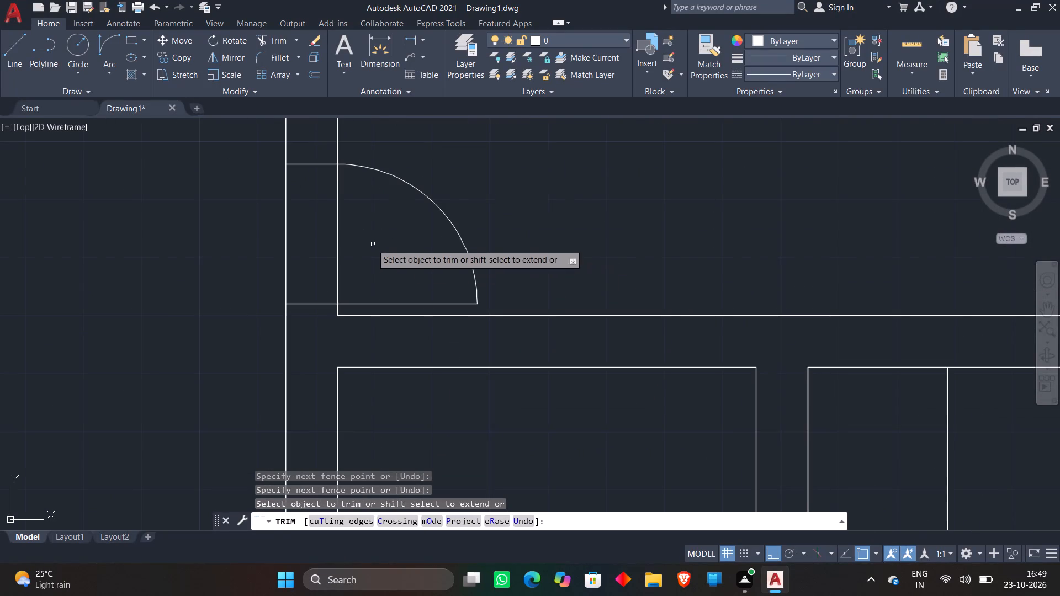
click(358, 236)
click(259, 233)
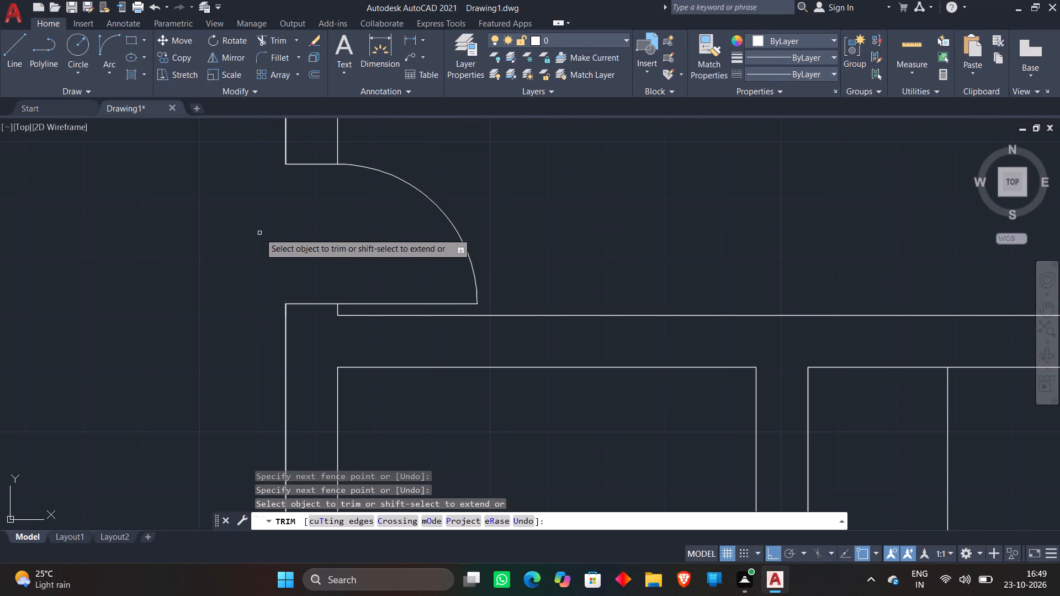
scroll(261, 233, down, 3)
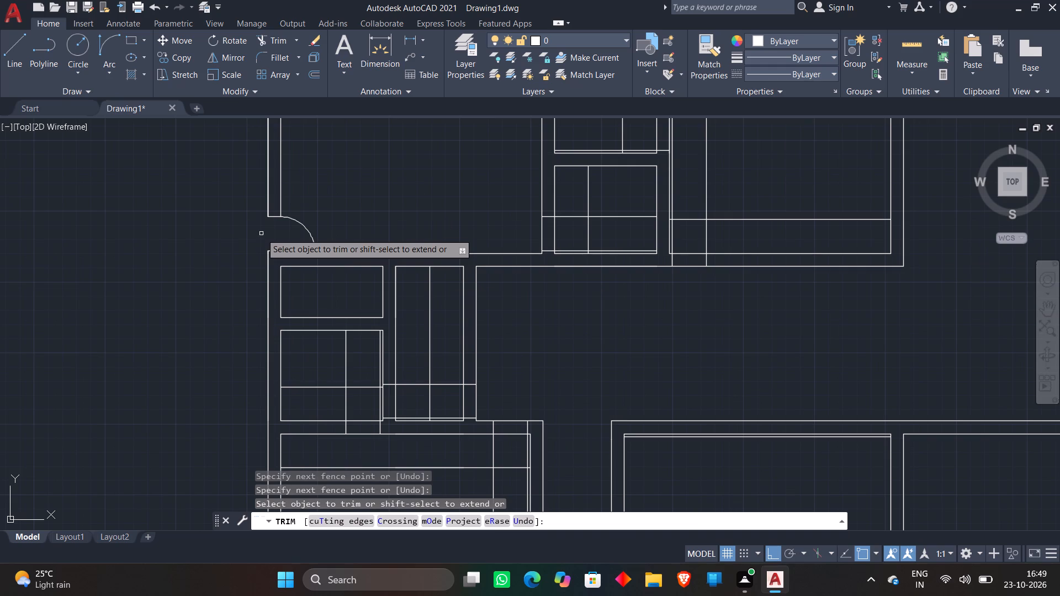
key(Escape)
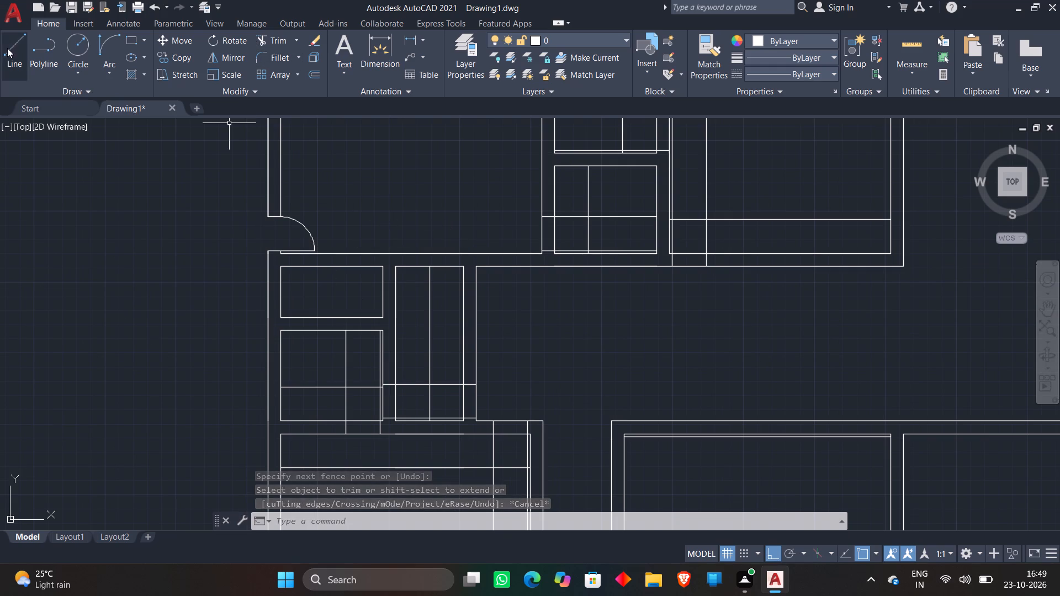
Draw a 2' quarter-circle door-swing arc in the bottom-right corner of the small room above the left-side bedroom-sized room.
click(116, 44)
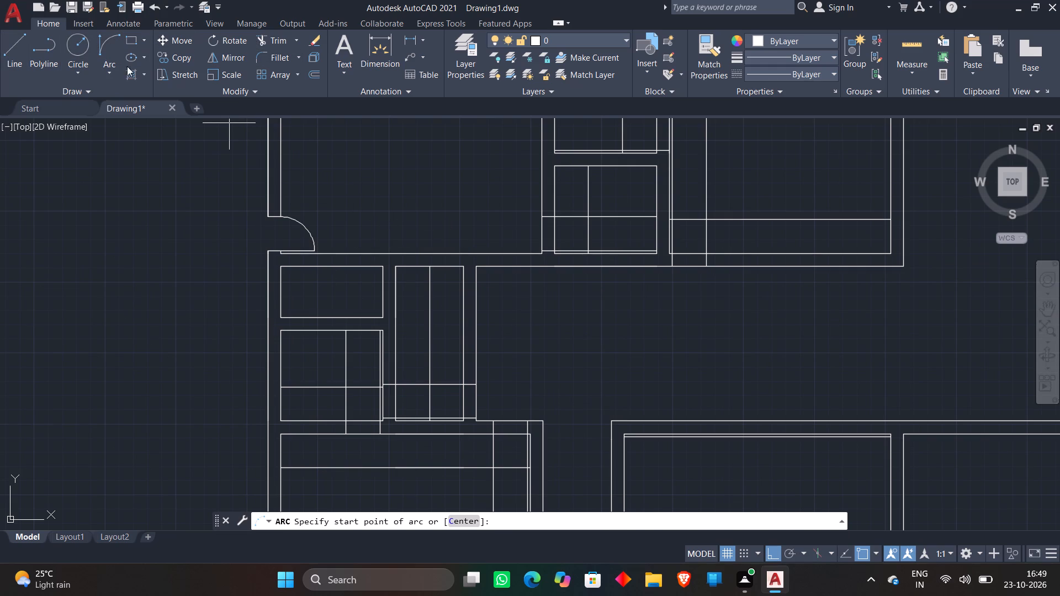
scroll(357, 443, up, 4)
scroll(284, 303, down, 3)
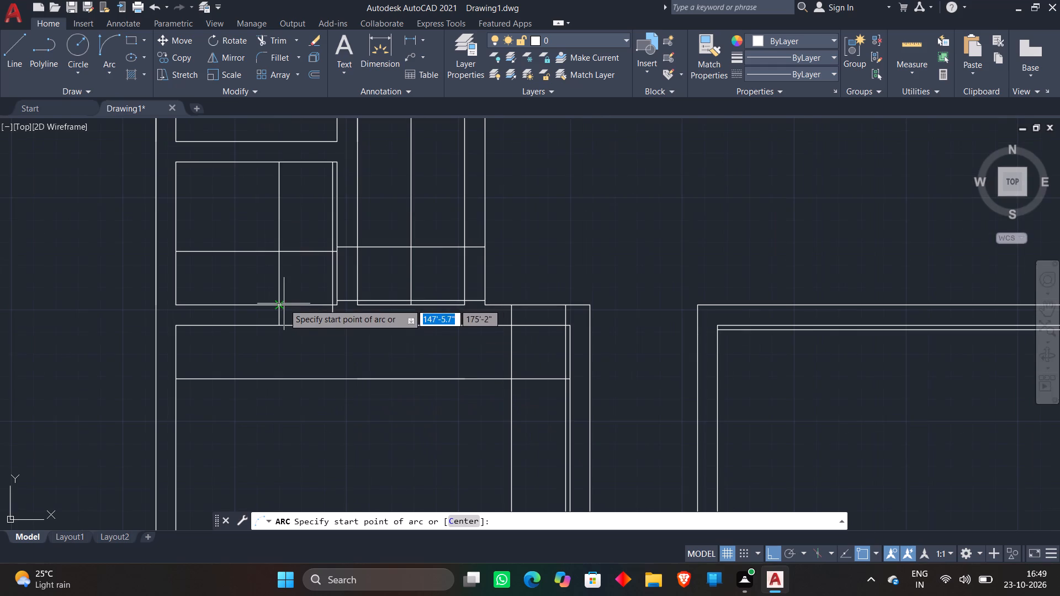
click(278, 302)
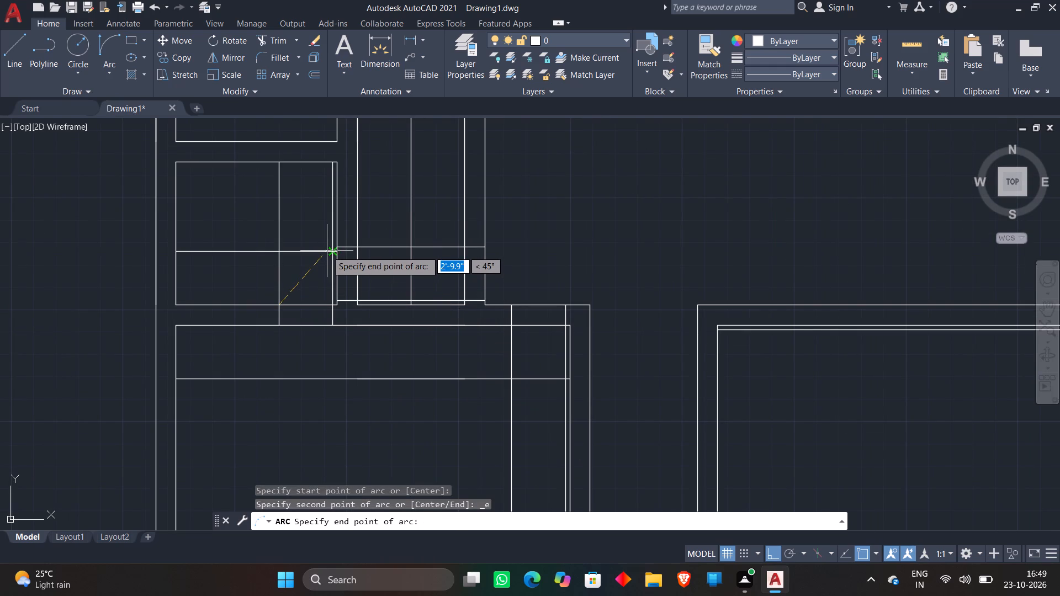
scroll(328, 251, up, 2)
click(331, 251)
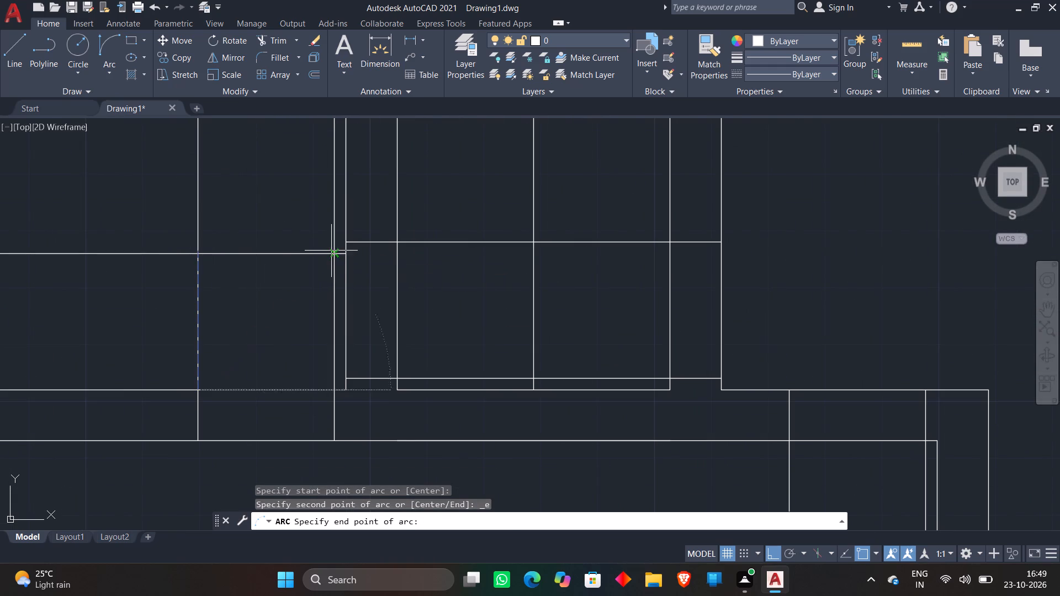
click(179, 208)
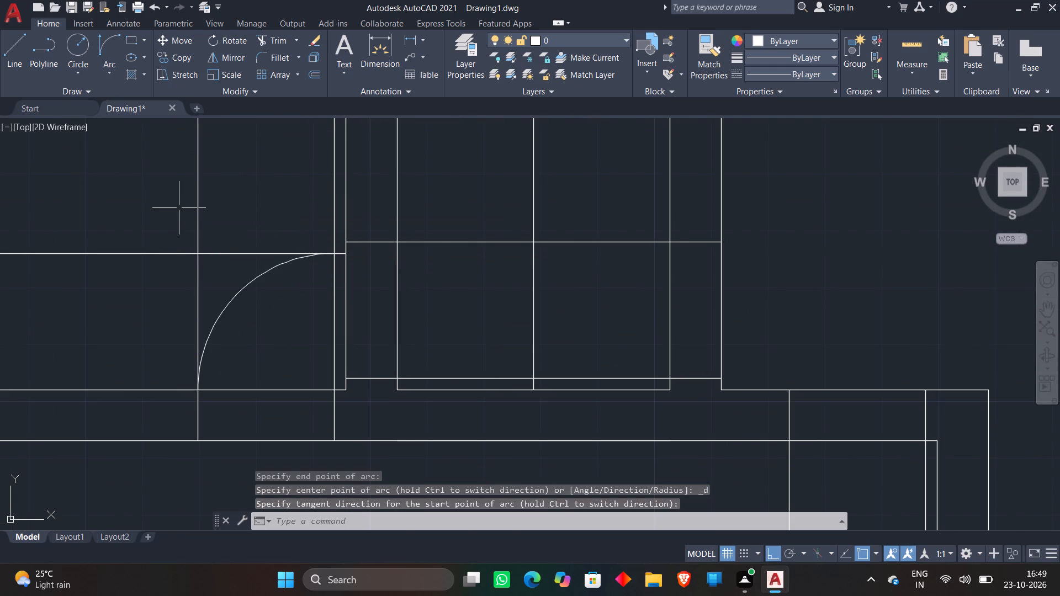
Trim the excess offset lines and the bottom wall lines at the small left room's arc to open its doorway.
click(271, 39)
scroll(295, 130, down, 3)
click(275, 144)
click(247, 164)
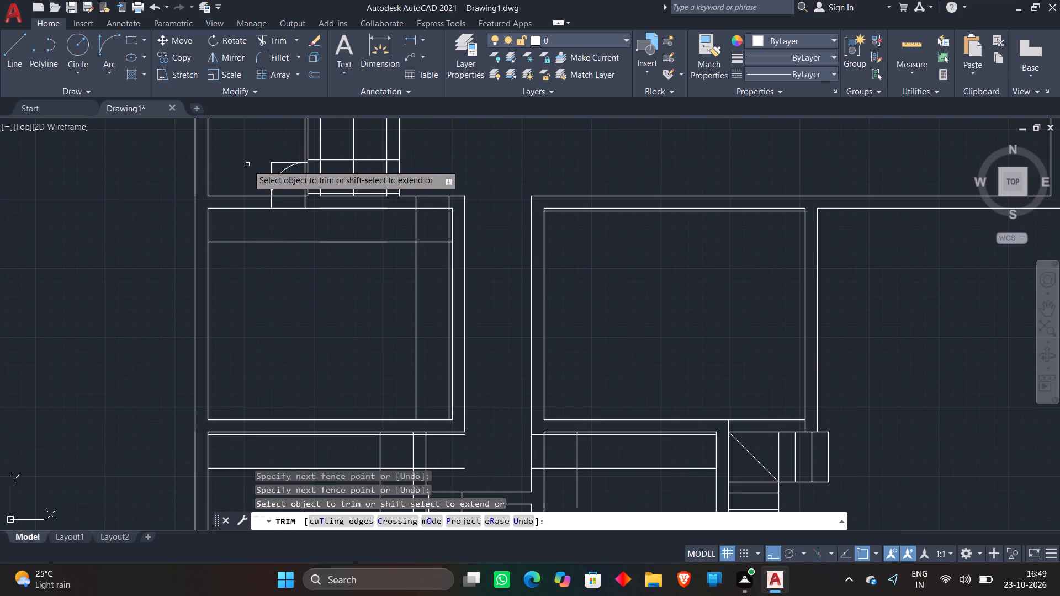
scroll(257, 159, up, 3)
click(344, 167)
click(227, 231)
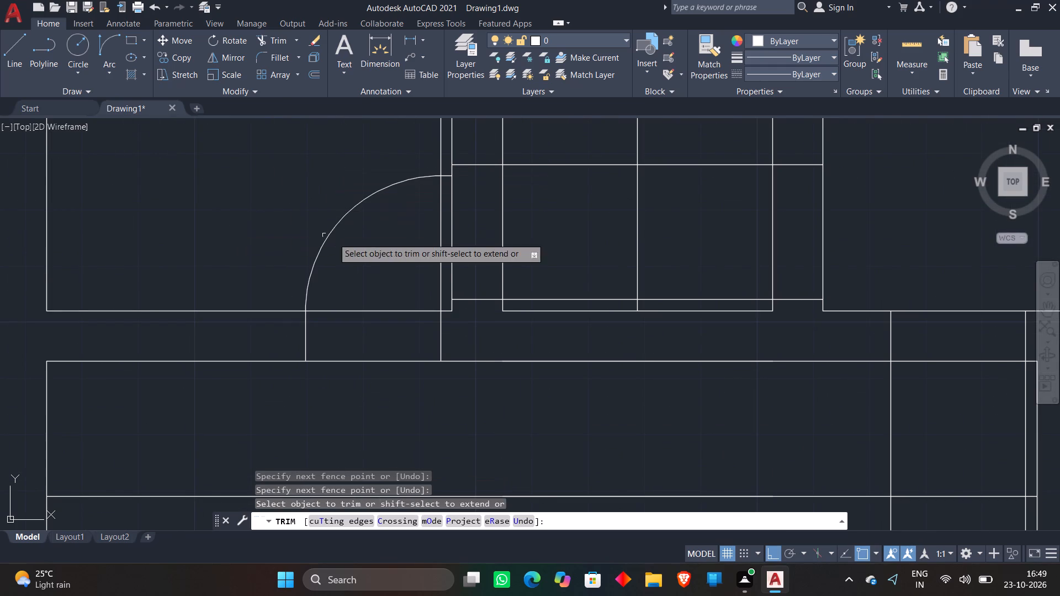
scroll(364, 255, down, 1)
middle_drag(380, 183, 282, 220)
scroll(303, 233, up, 3)
click(323, 243)
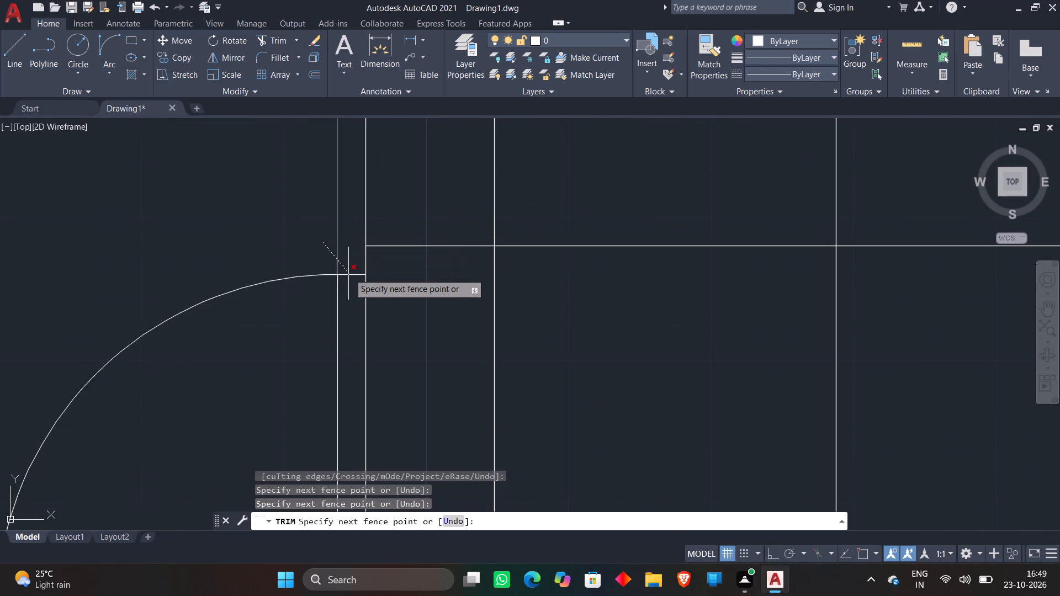
click(352, 279)
scroll(342, 240, down, 4)
click(264, 347)
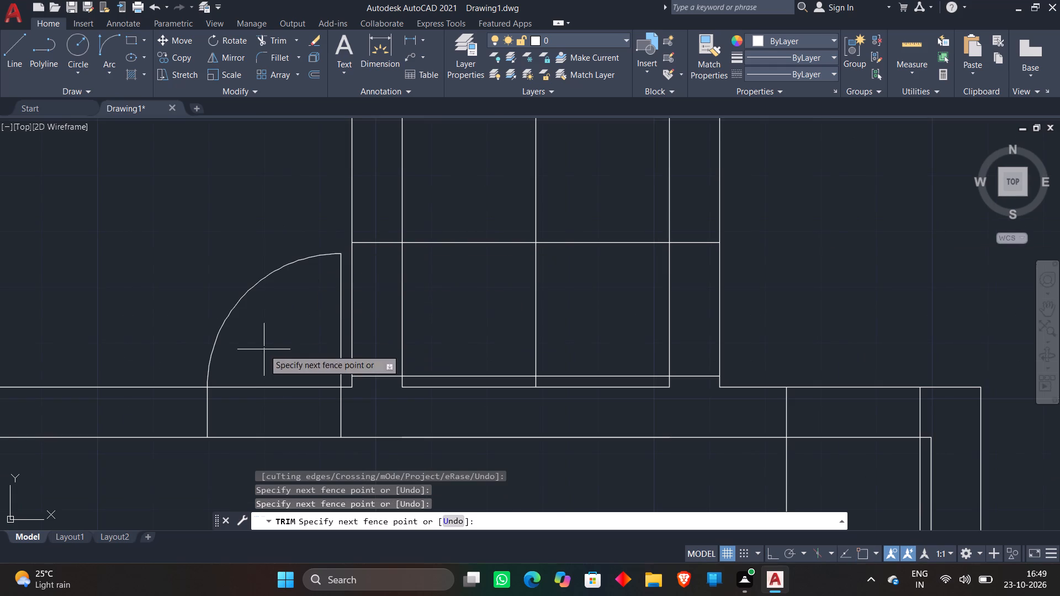
click(251, 449)
scroll(256, 446, down, 2)
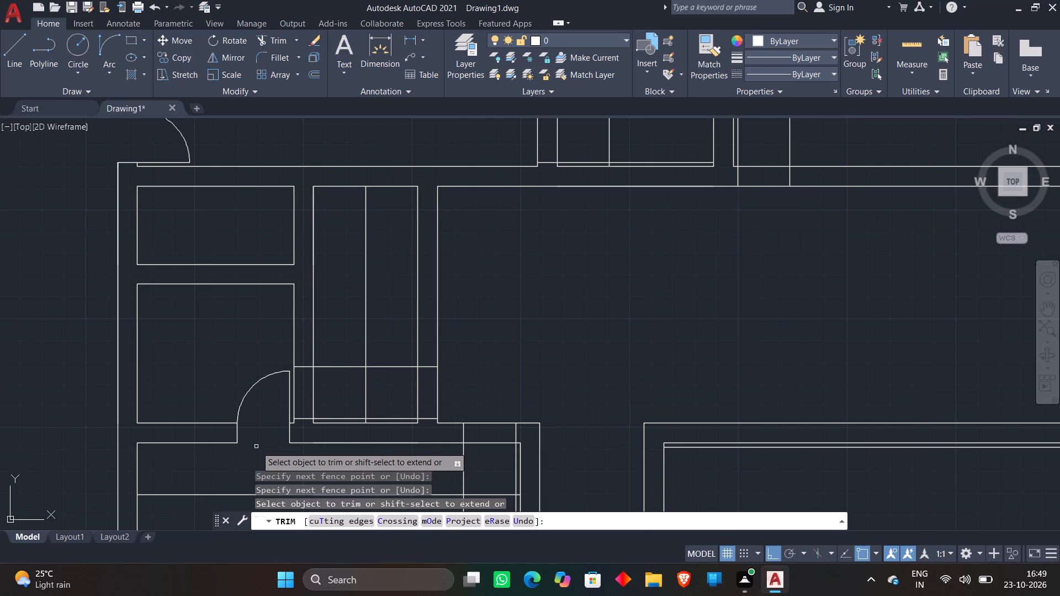
key(Escape)
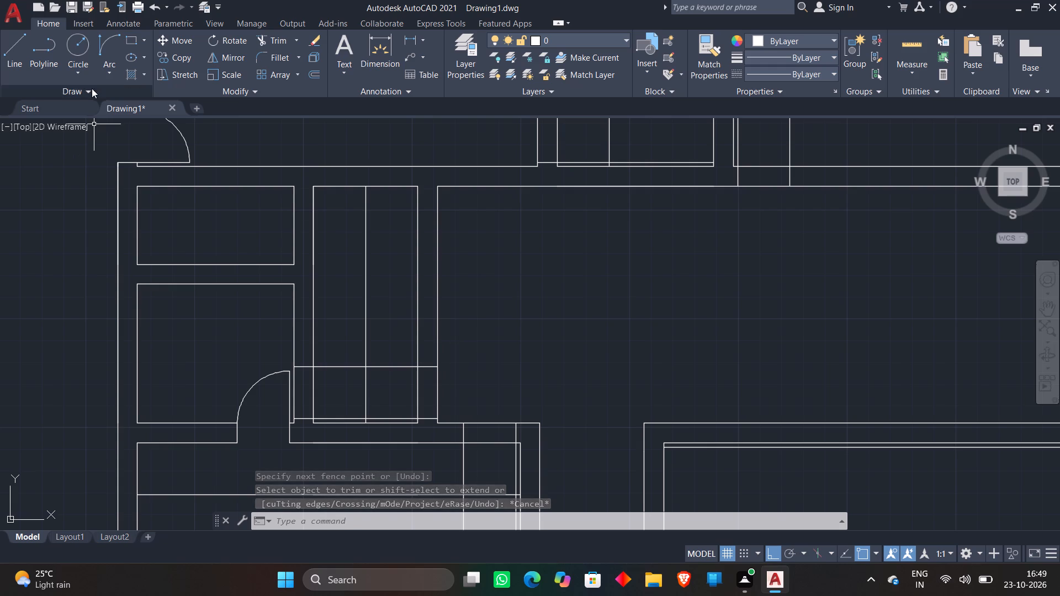
Draw a quarter-circle door-swing arc in the narrow room's bottom-right corner, from the right wall to the 2" line.
click(108, 44)
scroll(429, 429, up, 1)
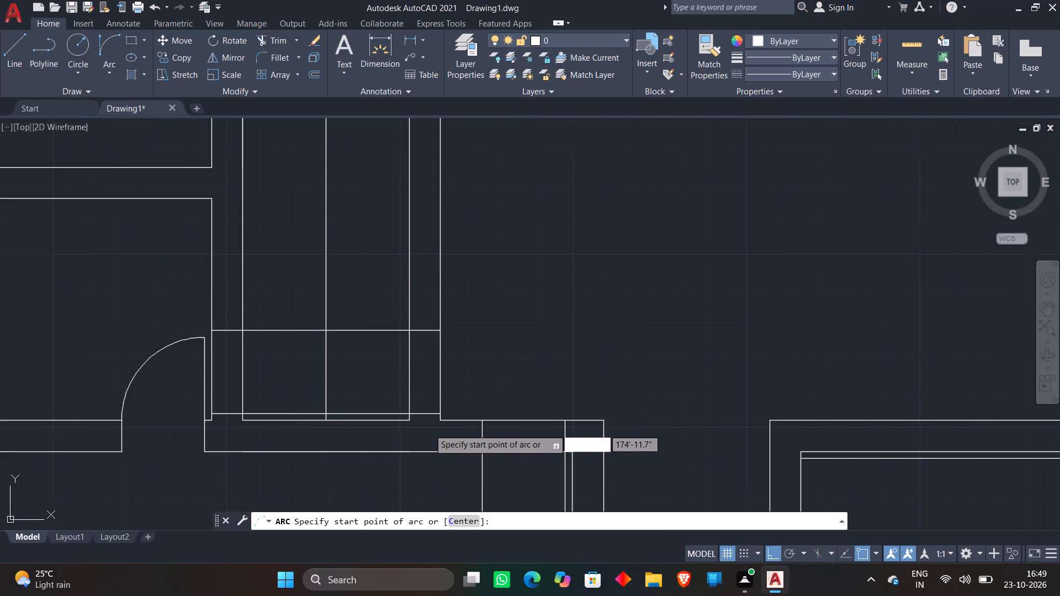
scroll(429, 429, up, 1)
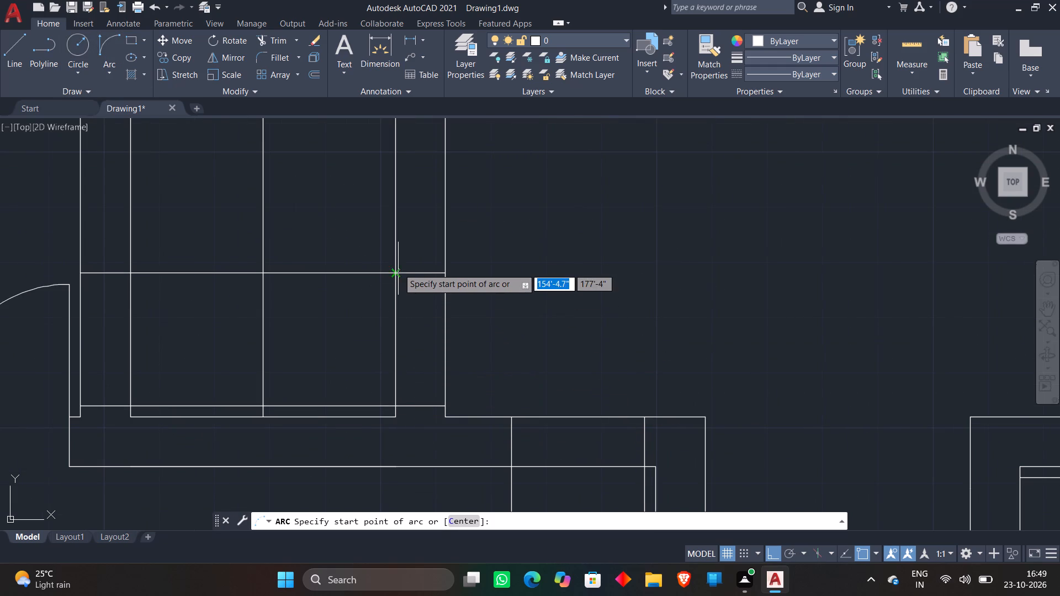
click(395, 273)
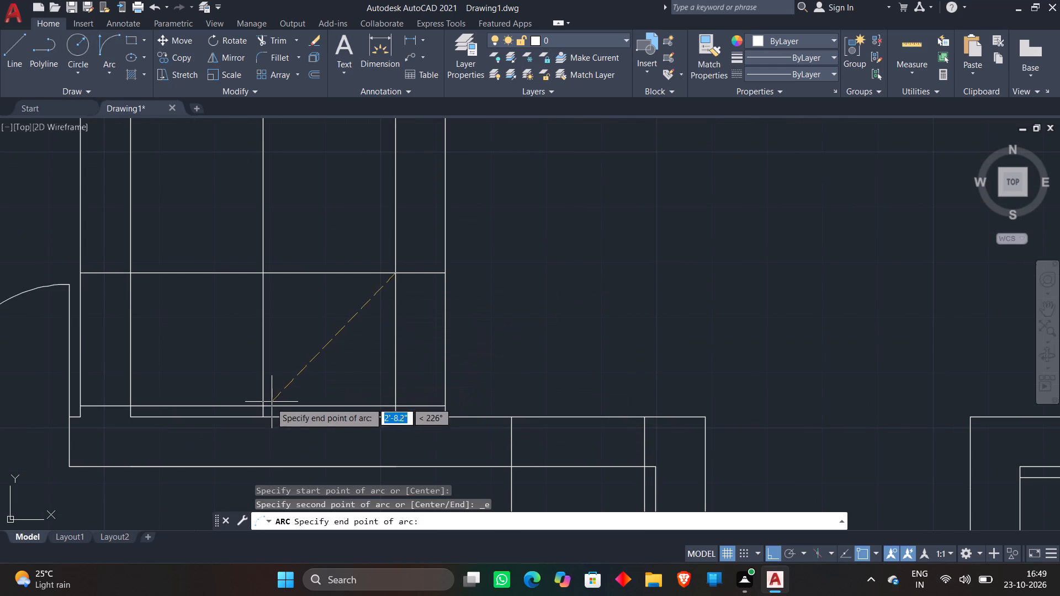
click(262, 405)
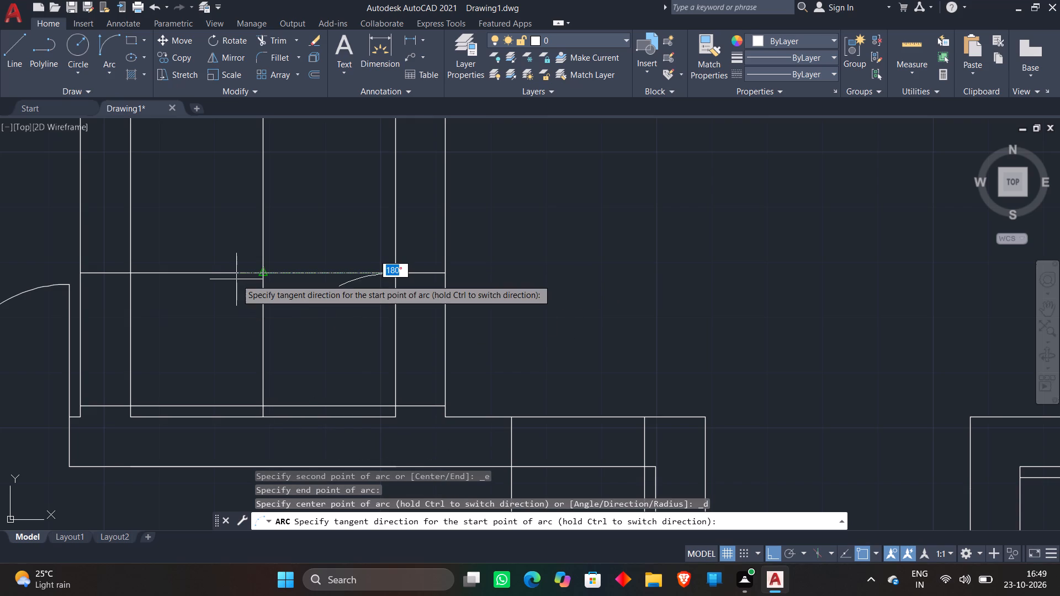
click(236, 279)
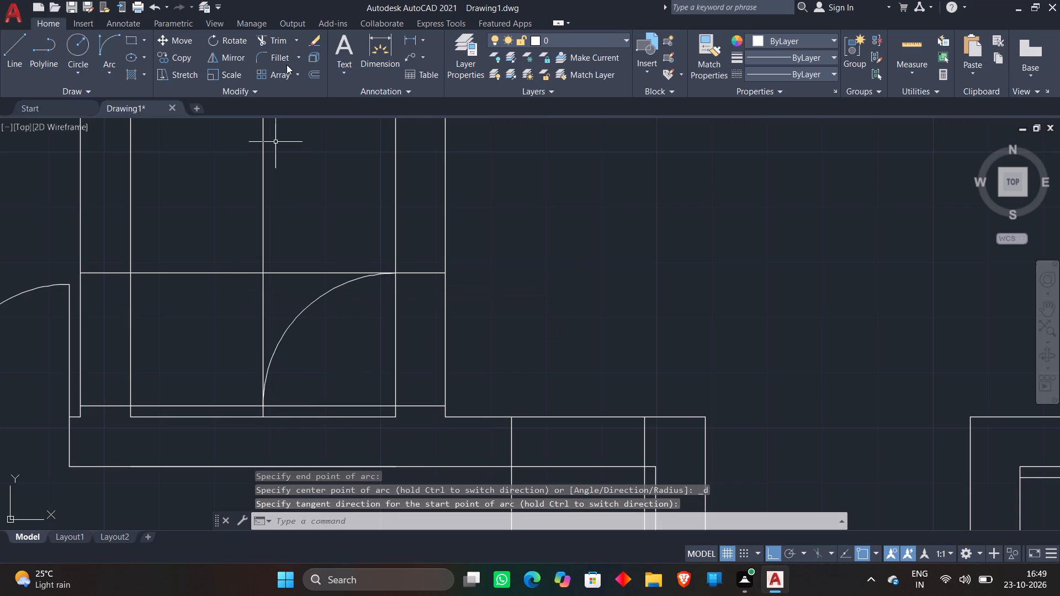
Trim the excess offset lines and the right wall lines at the narrow room's arc to open its doorway.
click(267, 40)
click(111, 261)
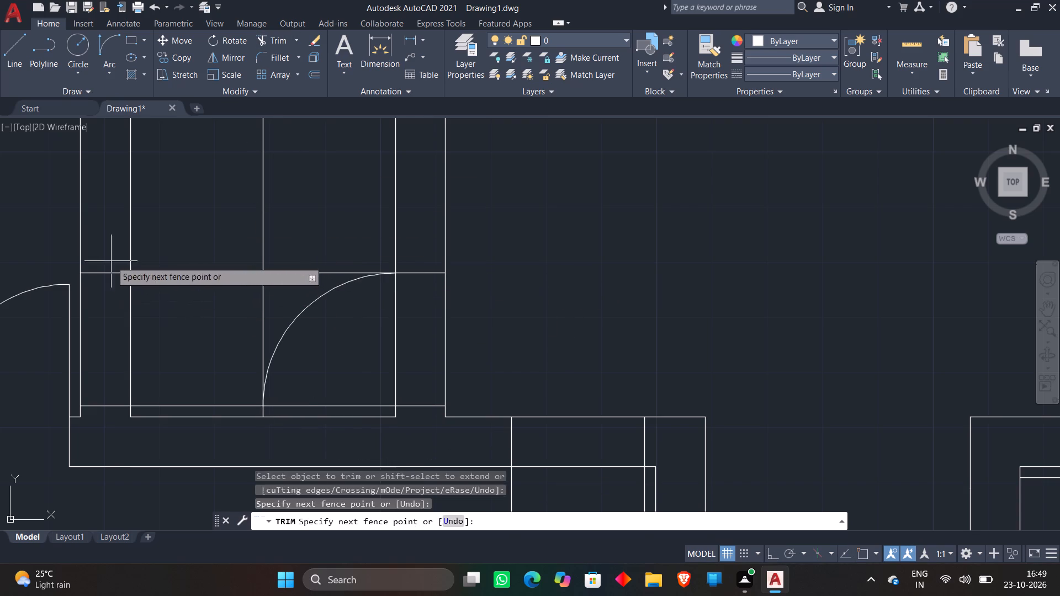
click(105, 421)
scroll(246, 413, up, 4)
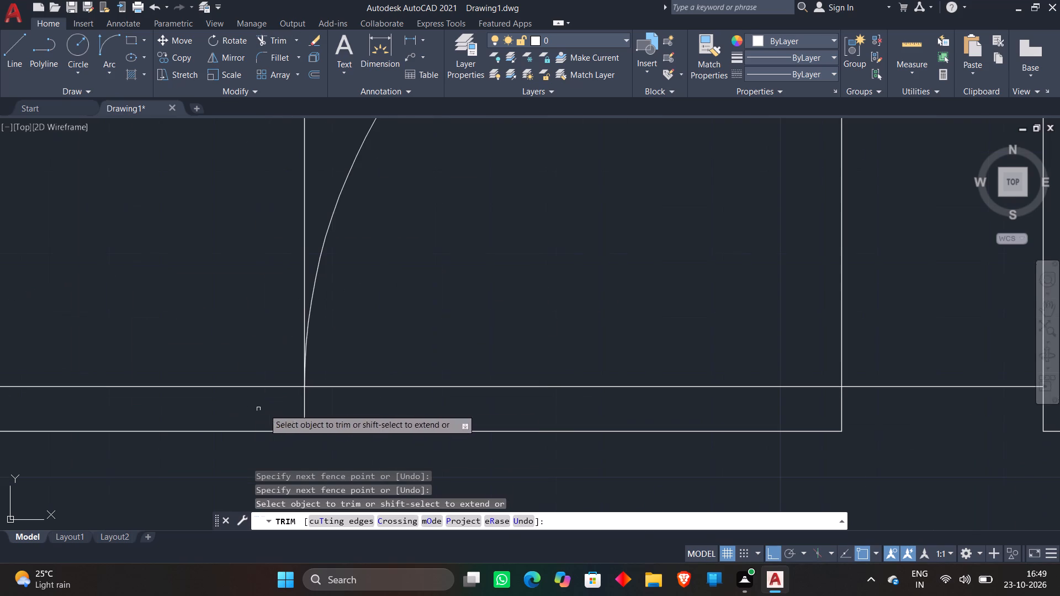
click(319, 411)
click(197, 353)
scroll(195, 314, down, 3)
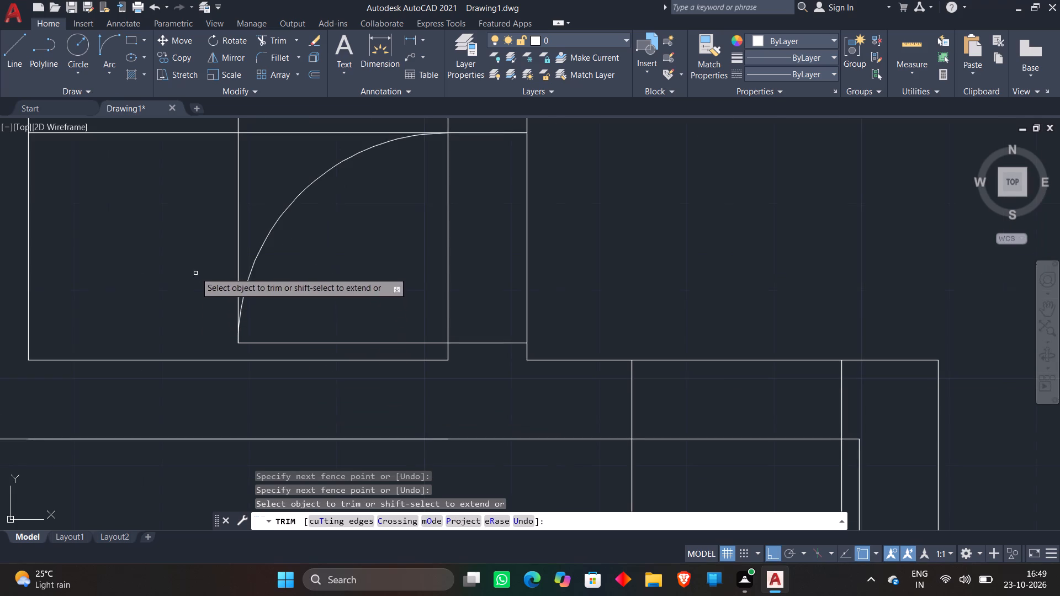
middle_drag(190, 248, 211, 432)
click(176, 343)
click(271, 253)
click(306, 278)
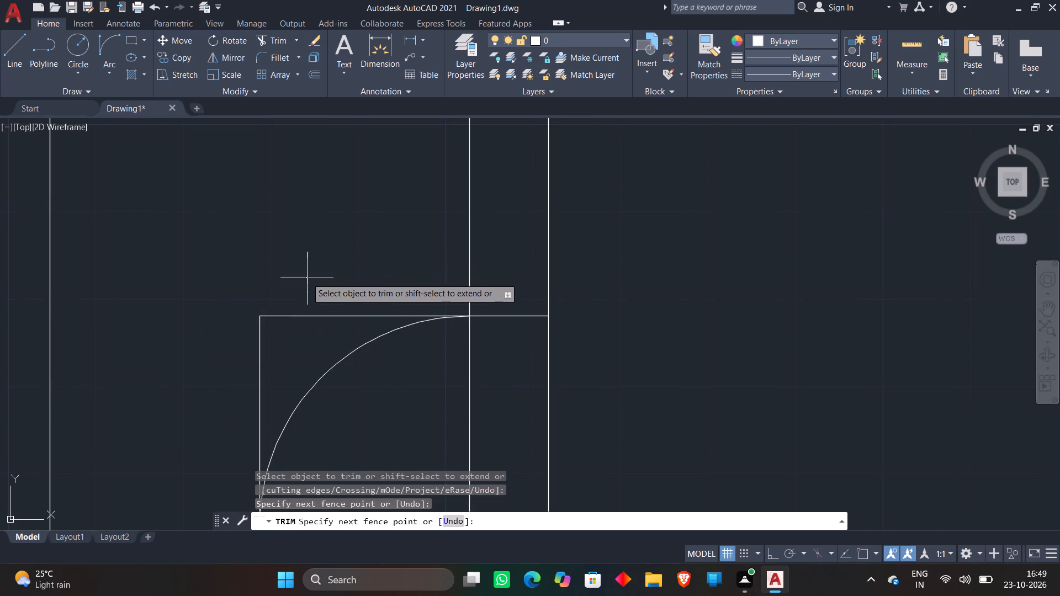
click(244, 361)
scroll(335, 277, down, 3)
click(373, 341)
click(490, 341)
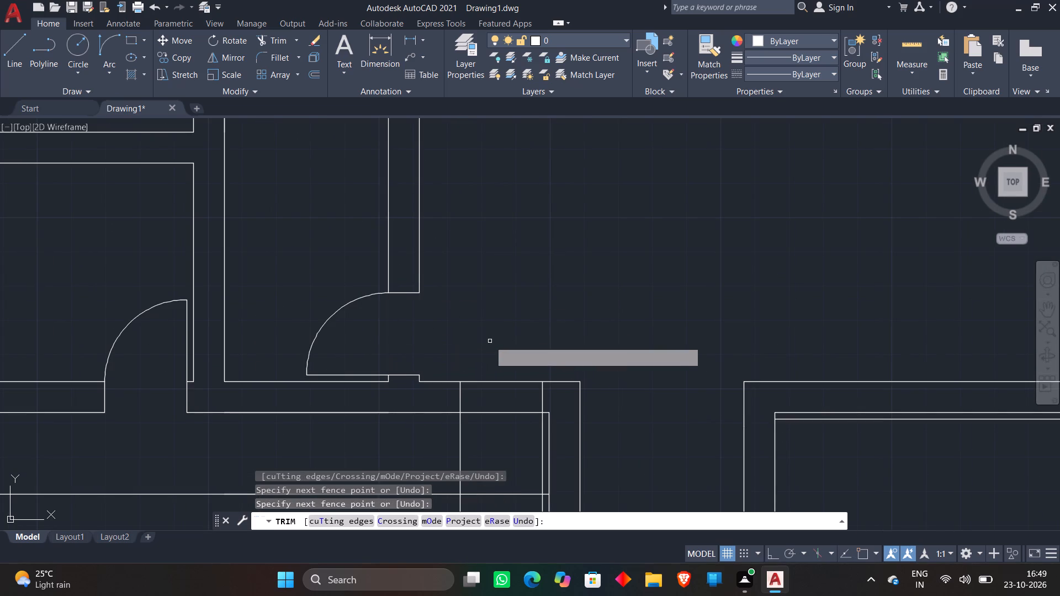
key(Escape)
scroll(490, 340, down, 2)
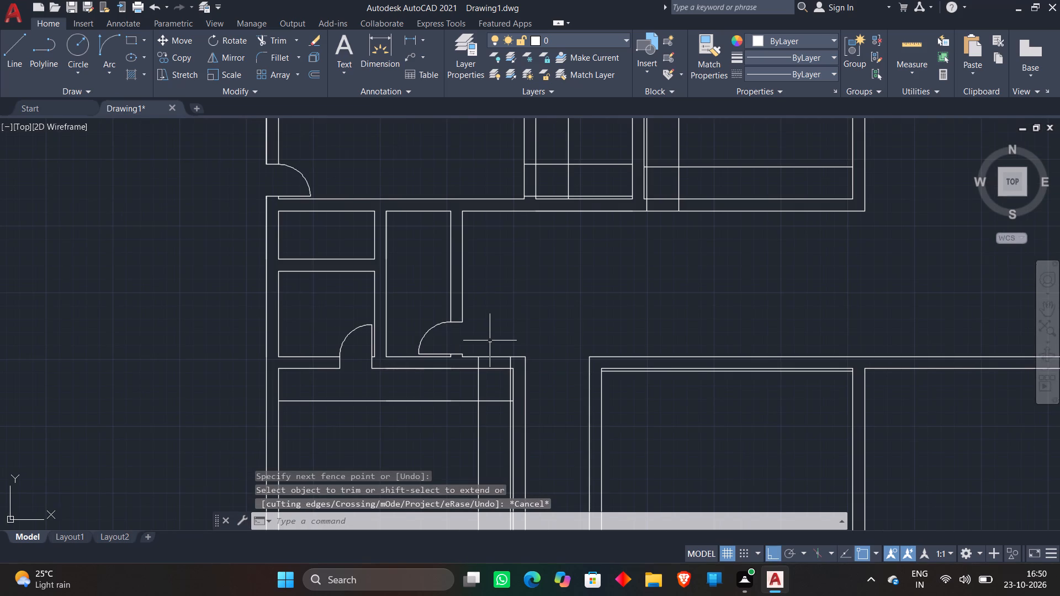
Draw a 2' quarter-circle door-swing arc in the top-right corner of the left-side bedroom-sized room, between the offset lines.
scroll(541, 316, down, 2)
middle_drag(540, 316, 464, 283)
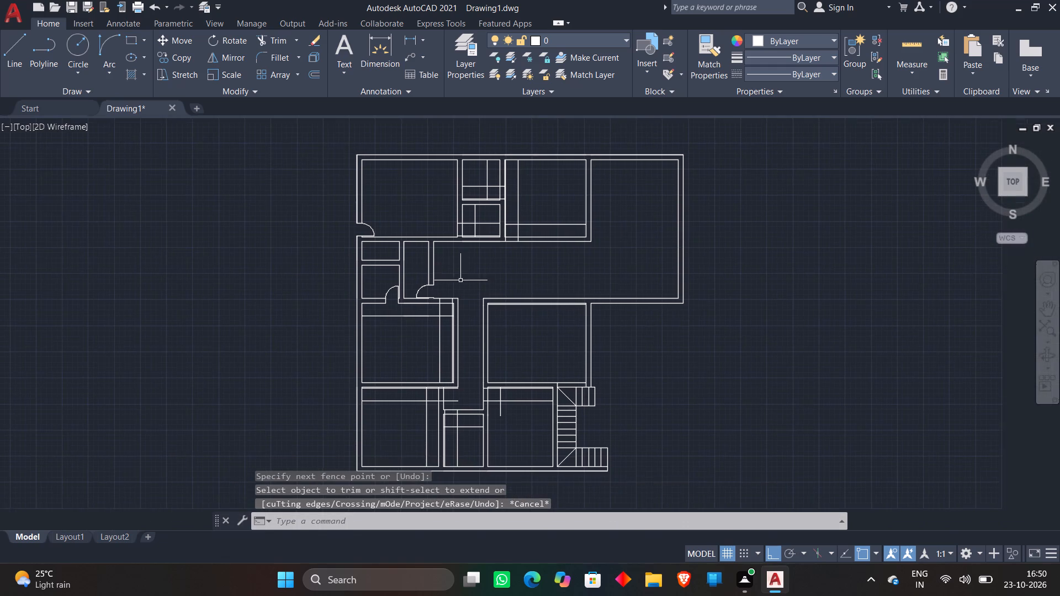
scroll(463, 284, up, 2)
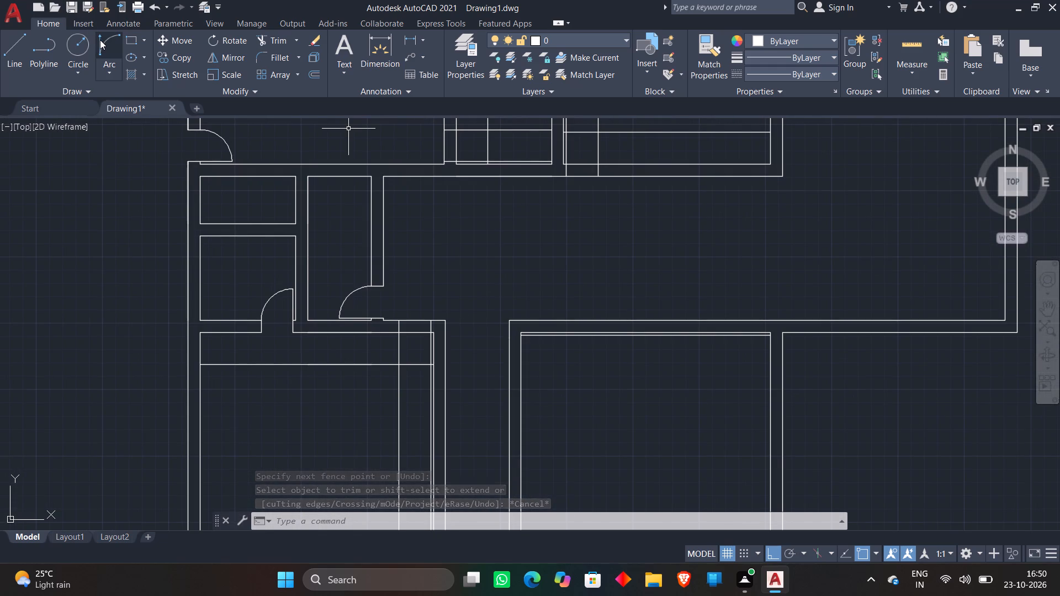
click(100, 40)
scroll(422, 379, up, 3)
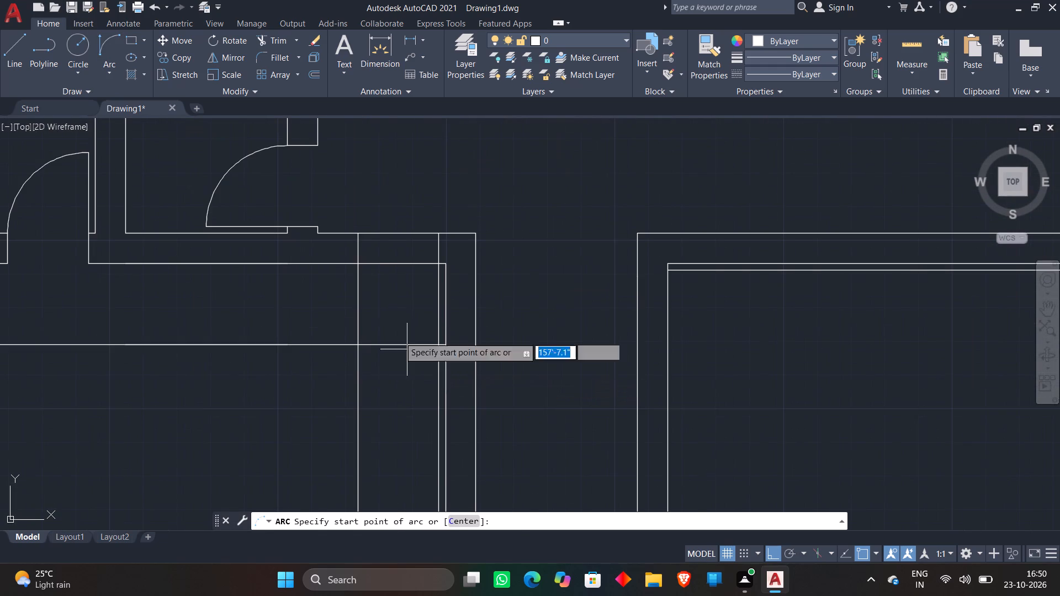
click(358, 265)
scroll(436, 345, up, 3)
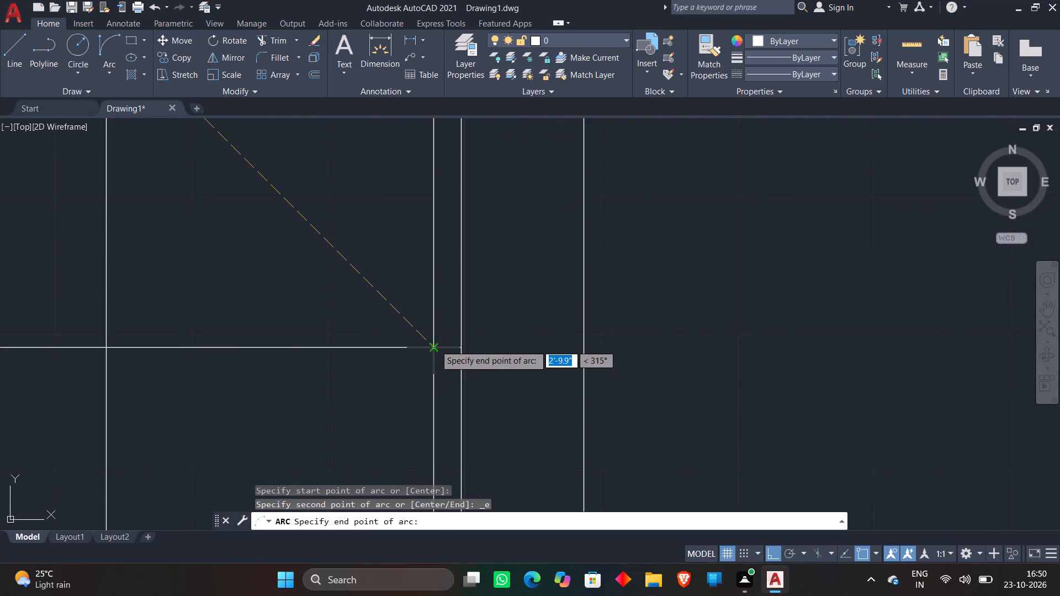
click(432, 345)
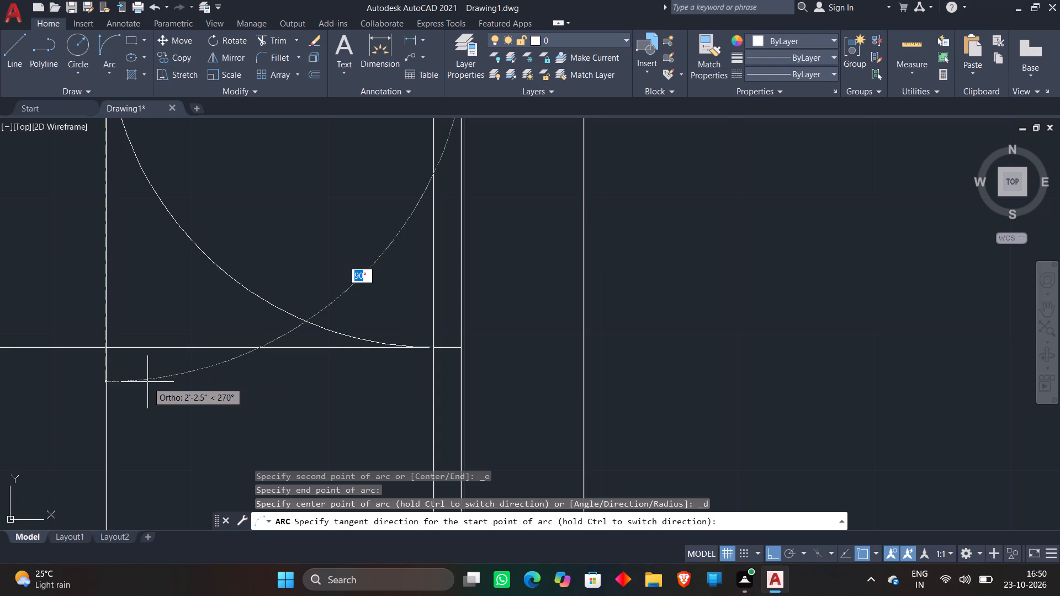
click(147, 382)
Trim the excess offset lines below and to the left of the bedroom's top-right door arc.
scroll(254, 274, down, 4)
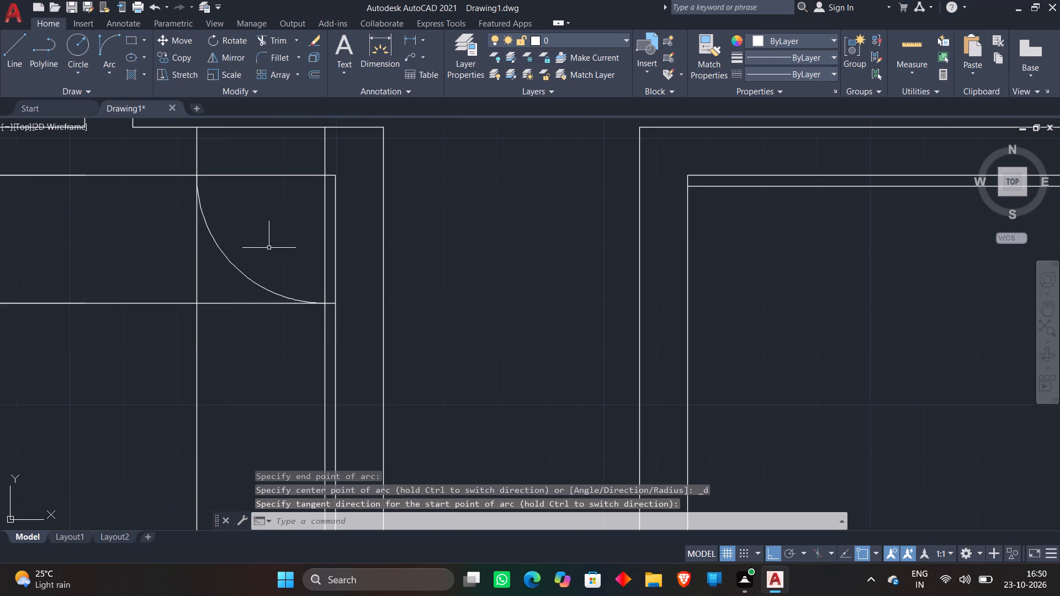
click(273, 40)
scroll(325, 361, up, 3)
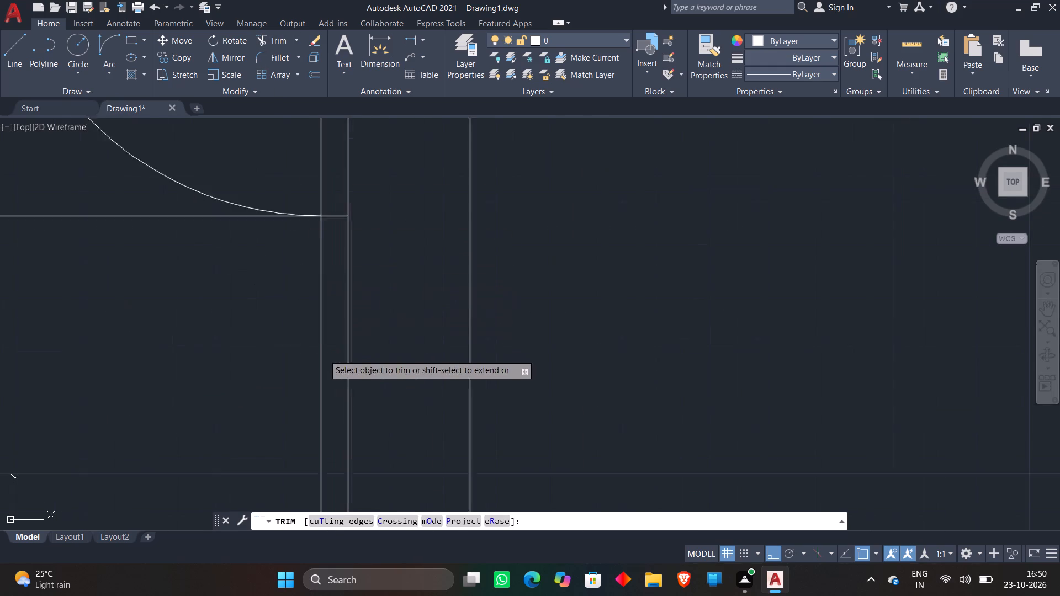
middle_drag(305, 189, 306, 230)
click(340, 173)
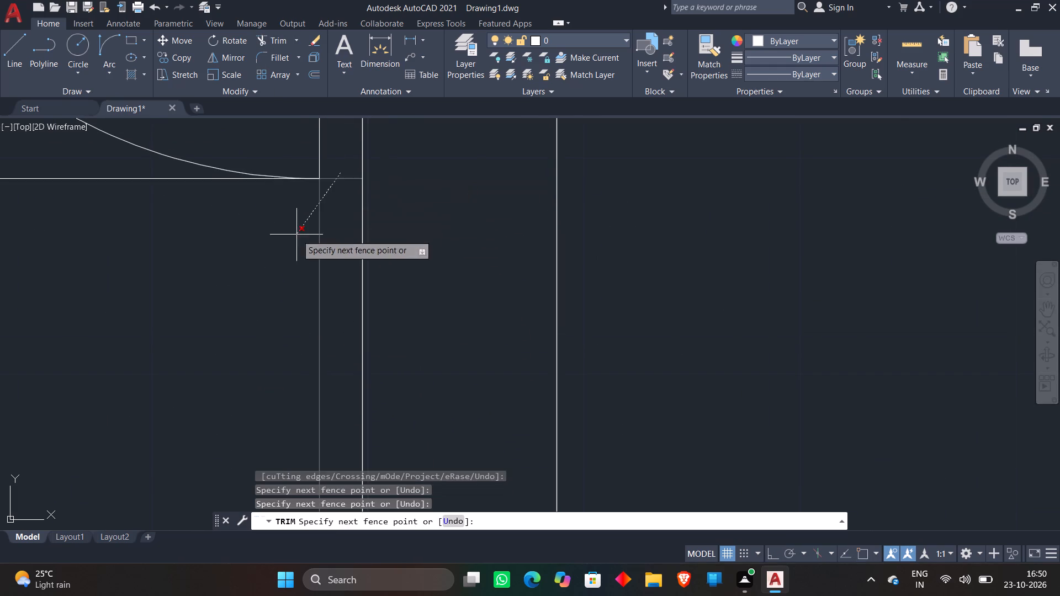
click(296, 235)
scroll(268, 252, down, 3)
click(60, 178)
click(153, 249)
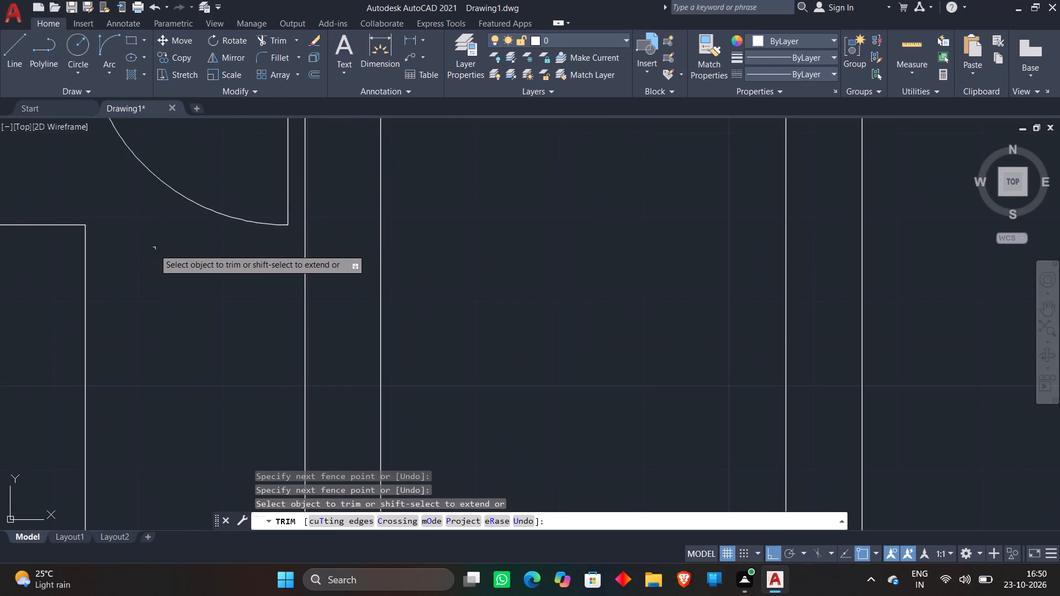
scroll(152, 249, down, 2)
click(77, 221)
click(142, 310)
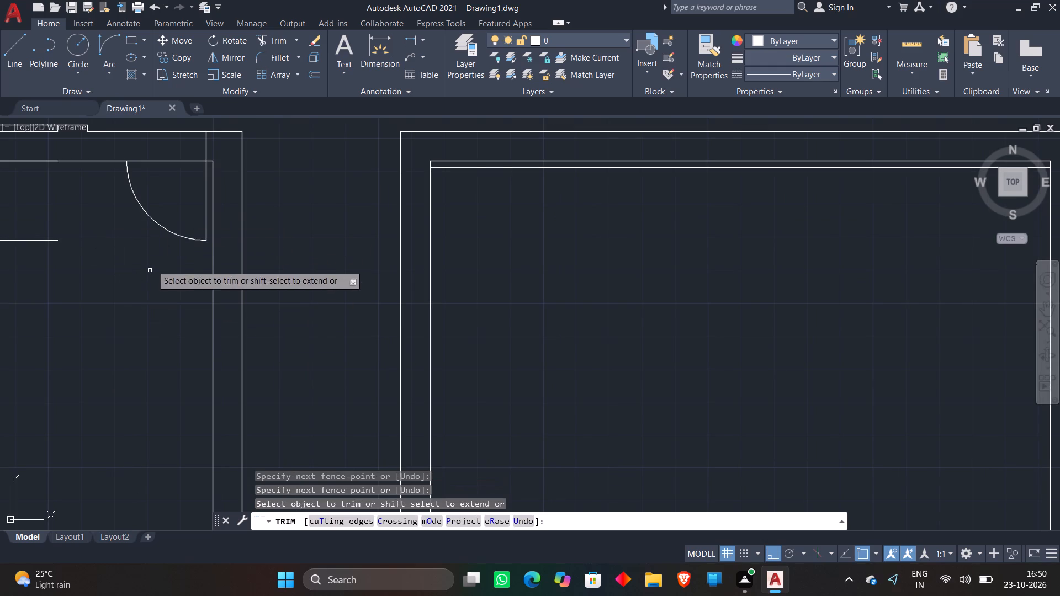
scroll(172, 166, down, 1)
click(80, 203)
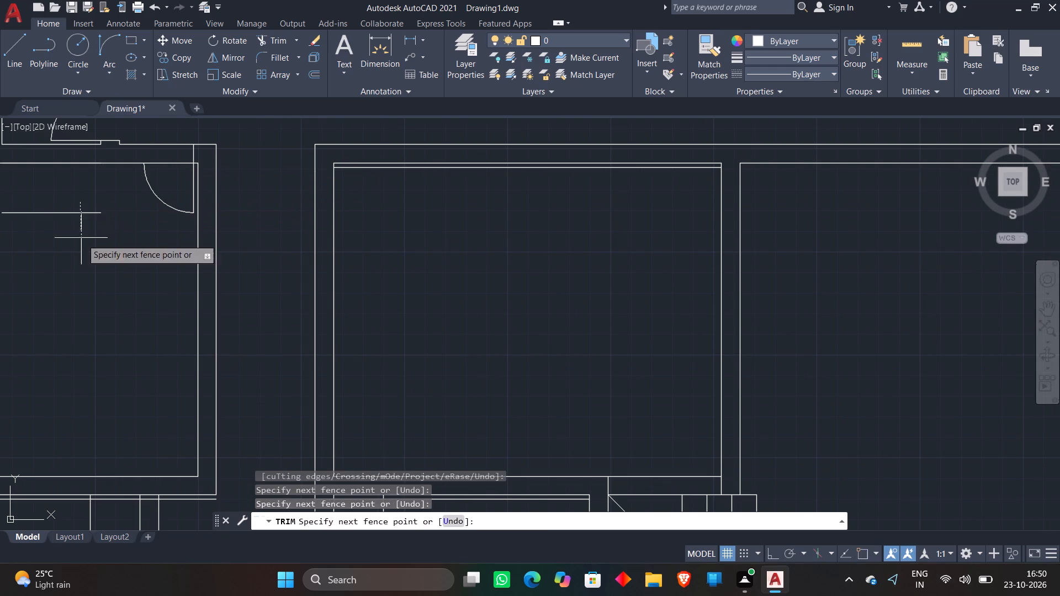
click(82, 240)
scroll(82, 241, down, 2)
middle_drag(82, 241, 174, 297)
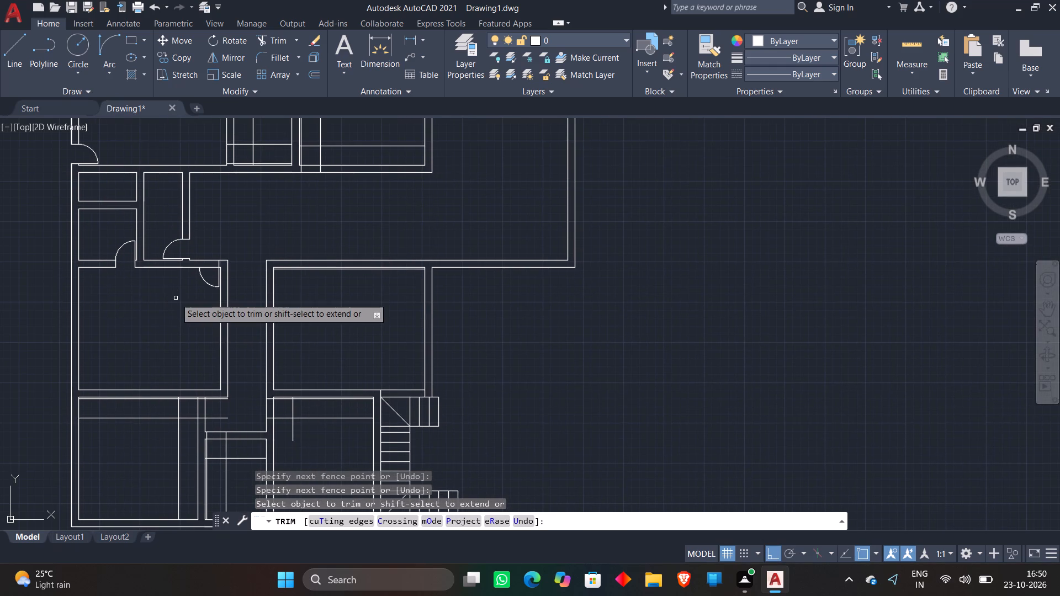
key(Escape)
Draw a vertical jamb line from the left end of the bedroom's door arc up across the top wall.
click(20, 40)
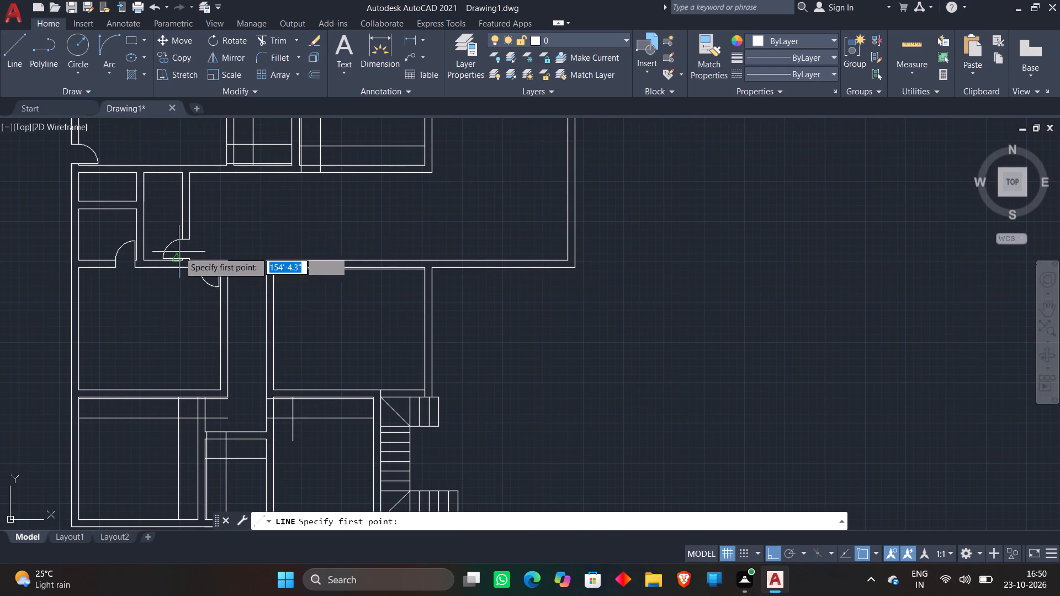
scroll(179, 252, up, 3)
click(256, 314)
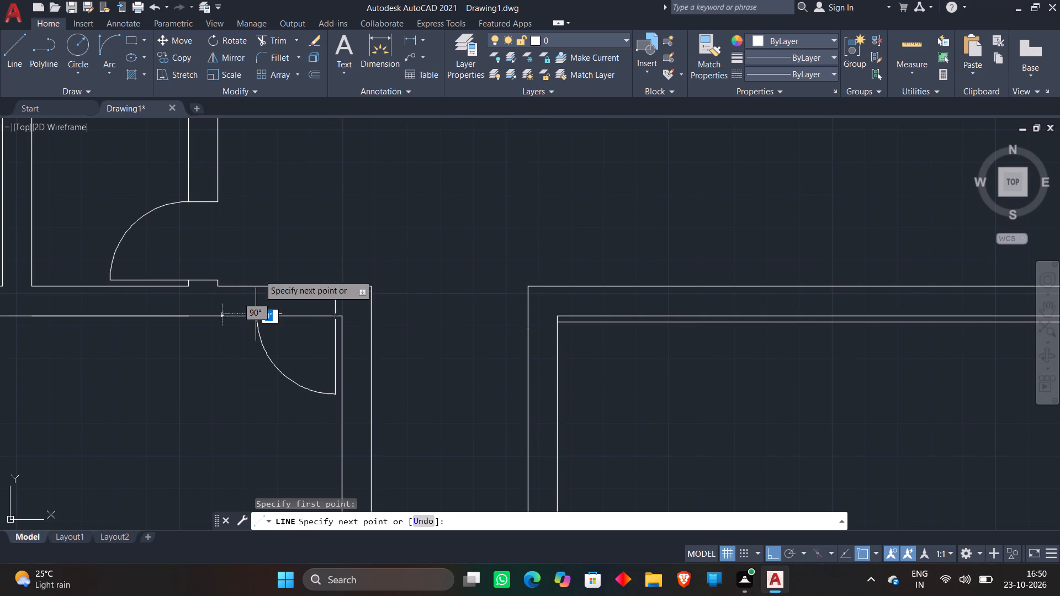
click(259, 260)
key(Escape)
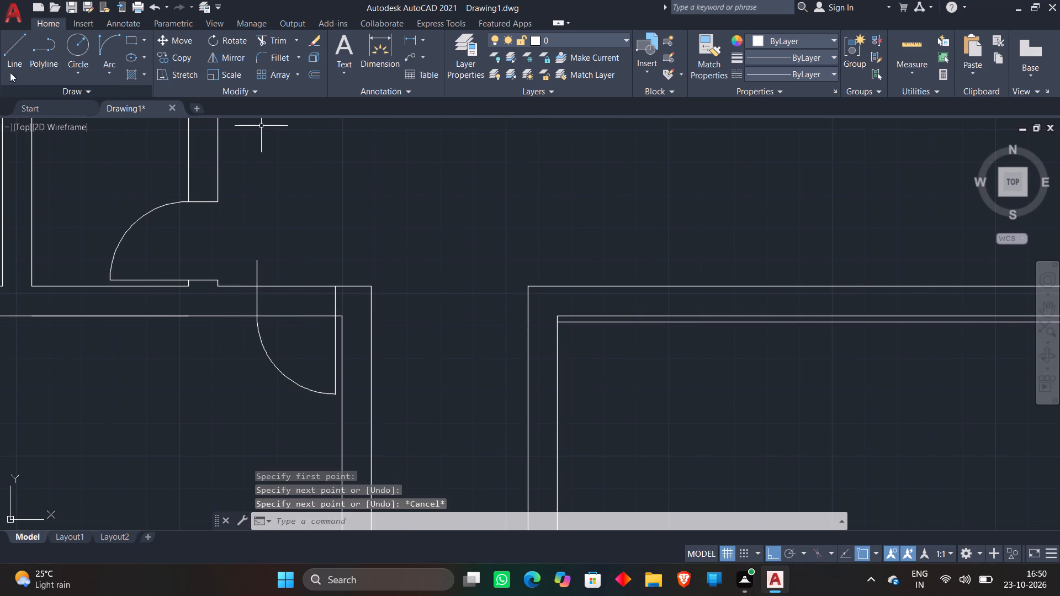
Trim the jamb line's overshoot and the two top wall lines above the bedroom's arc to open its doorway.
click(275, 36)
click(262, 267)
click(246, 274)
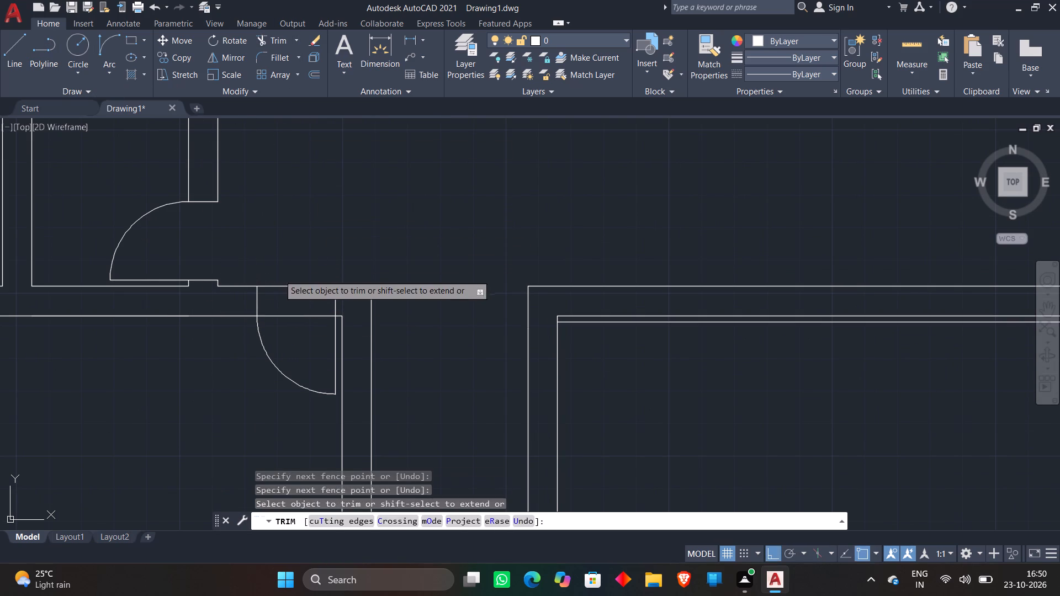
click(298, 278)
click(298, 332)
key(Escape)
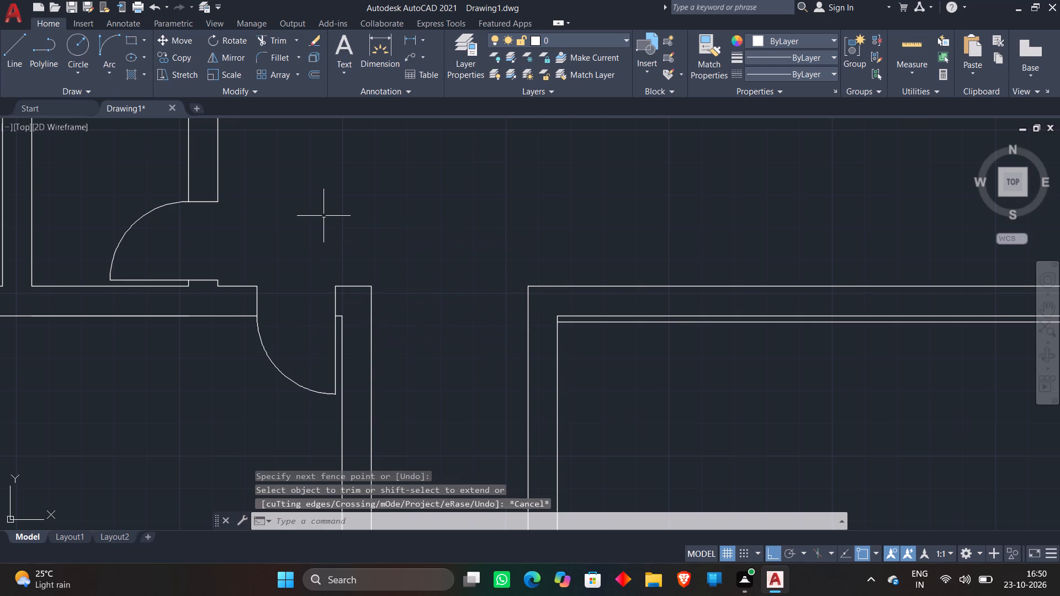
Draw a quarter-circle door-swing arc in the bottom-left room's top-right corner, from the right wall to the offset line near the top wall.
scroll(326, 214, down, 3)
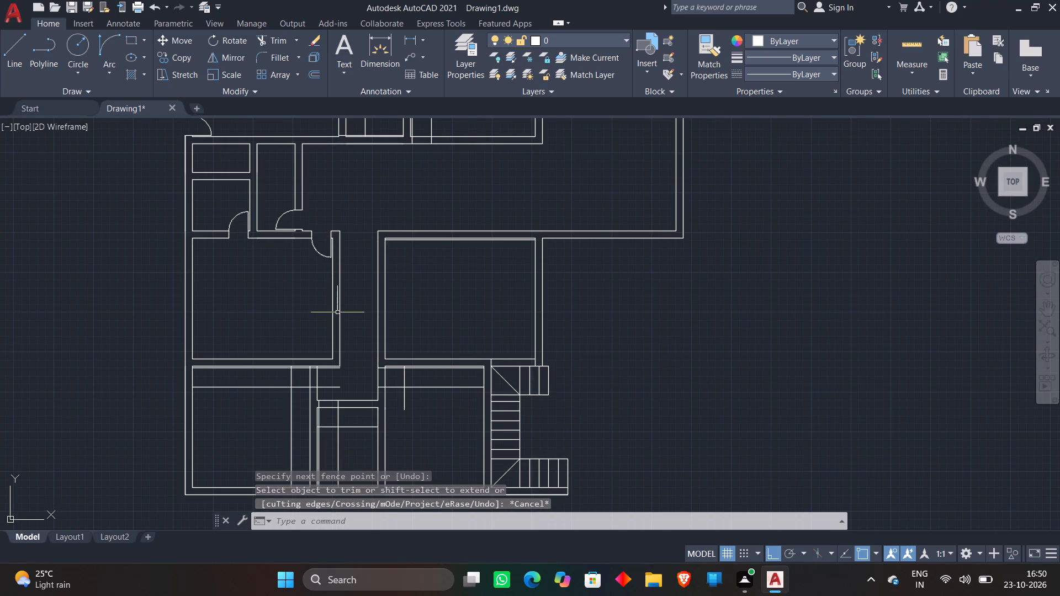
middle_drag(336, 312, 348, 247)
scroll(324, 315, up, 3)
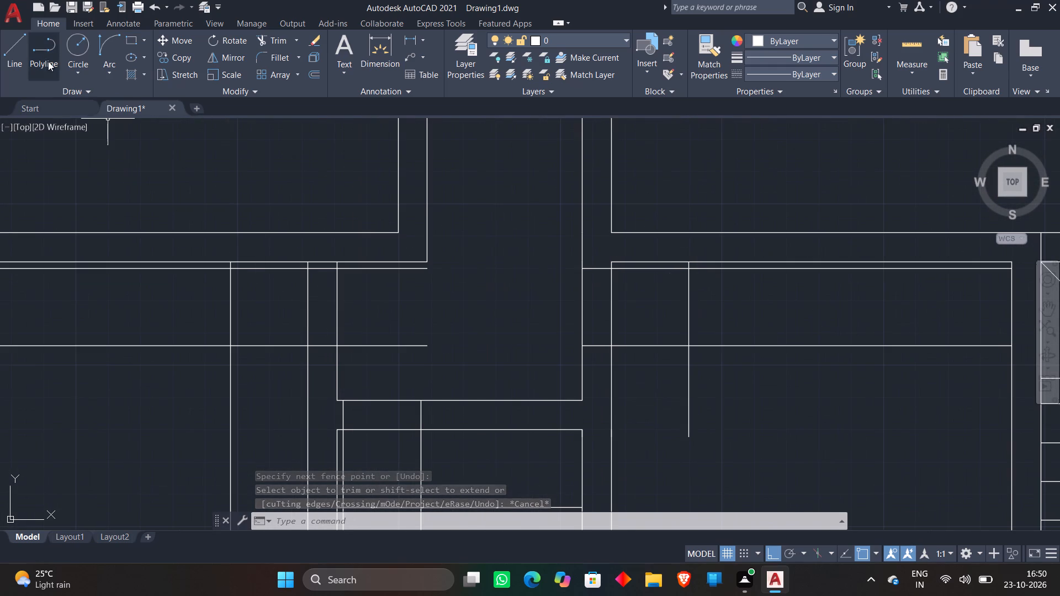
click(110, 42)
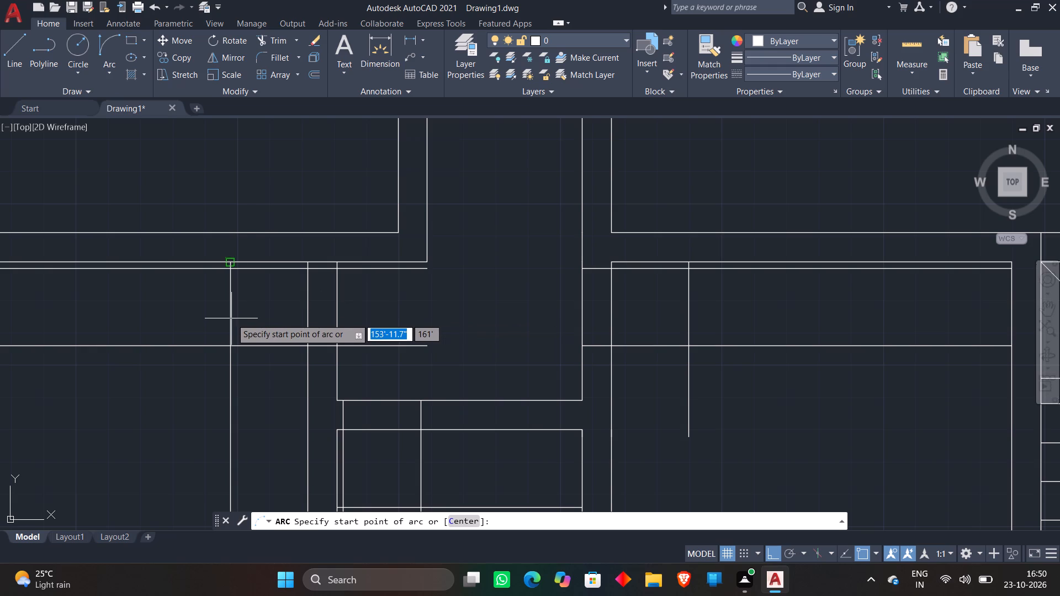
click(305, 343)
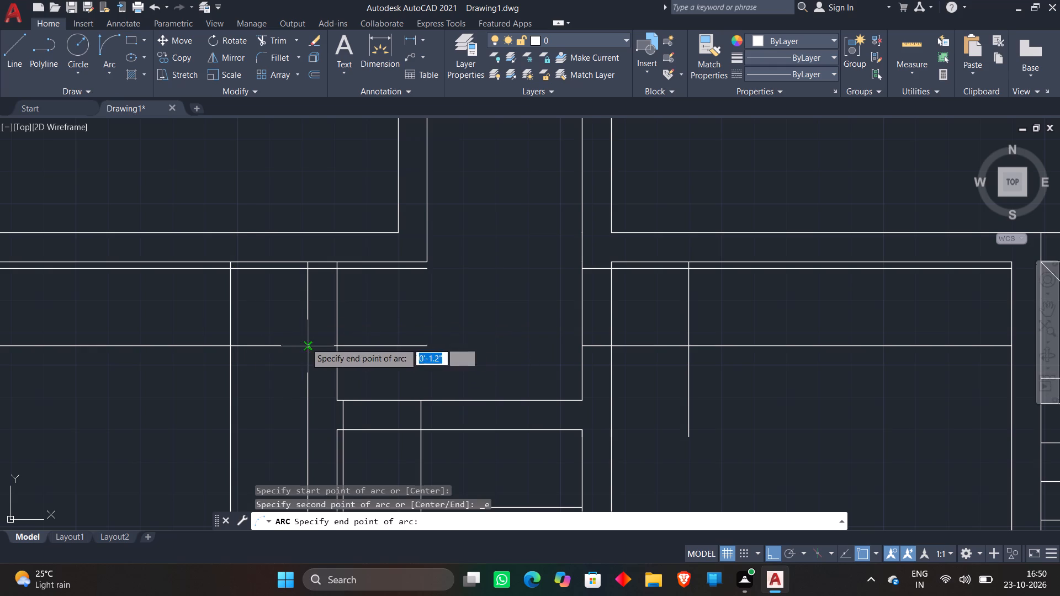
click(230, 268)
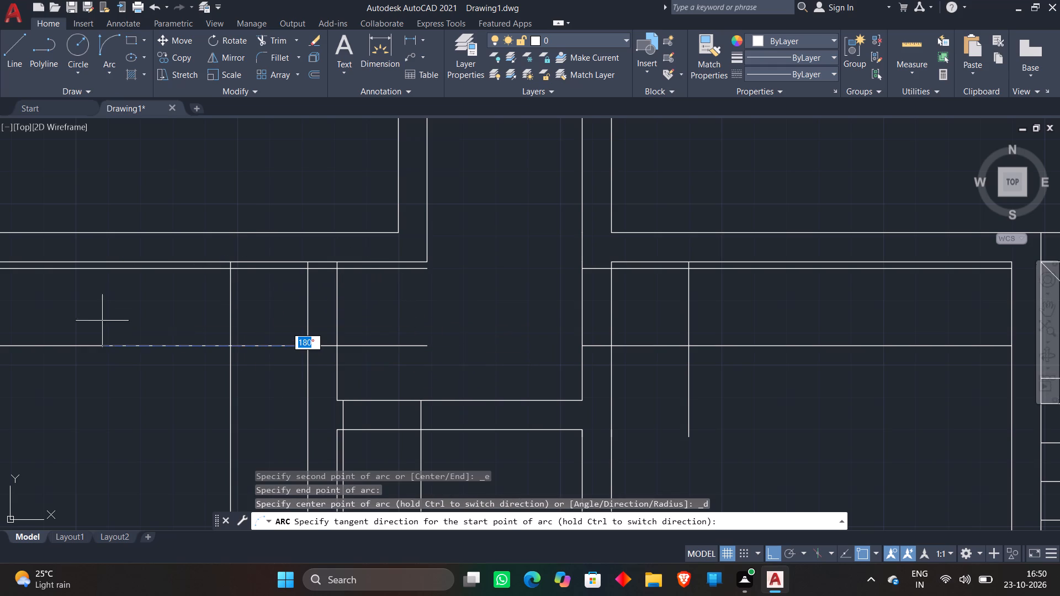
click(96, 370)
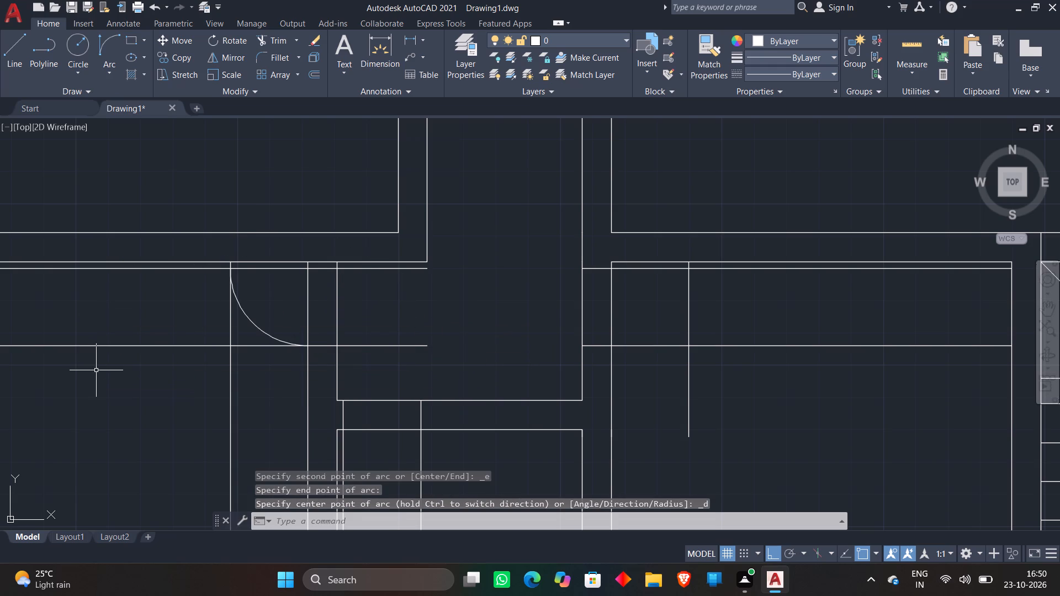
Trim the excess offset lines to the left of and below the bottom-left room's door arc.
click(275, 41)
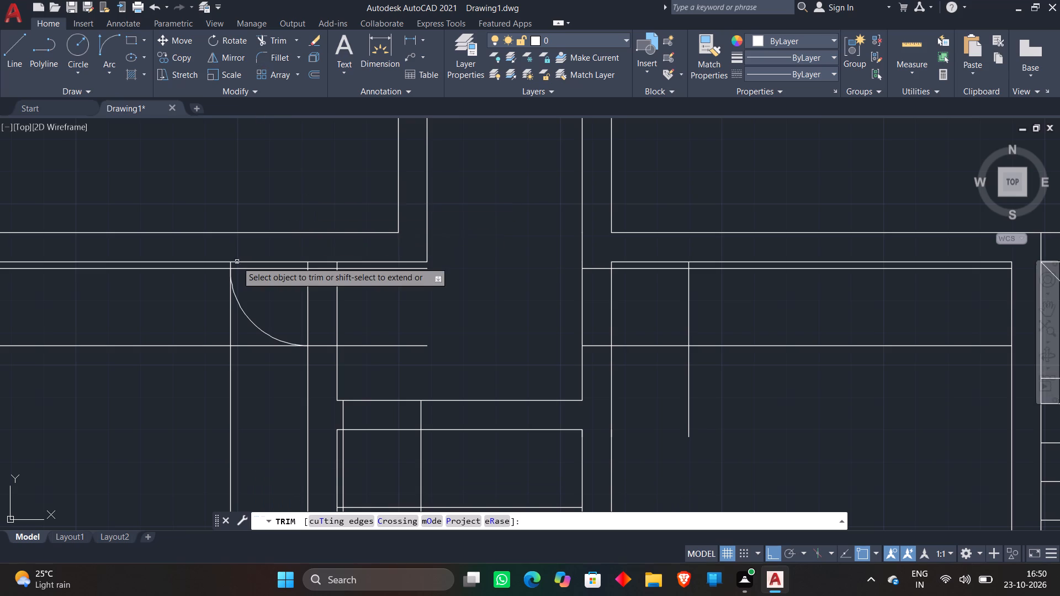
scroll(238, 262, up, 3)
click(215, 269)
click(177, 290)
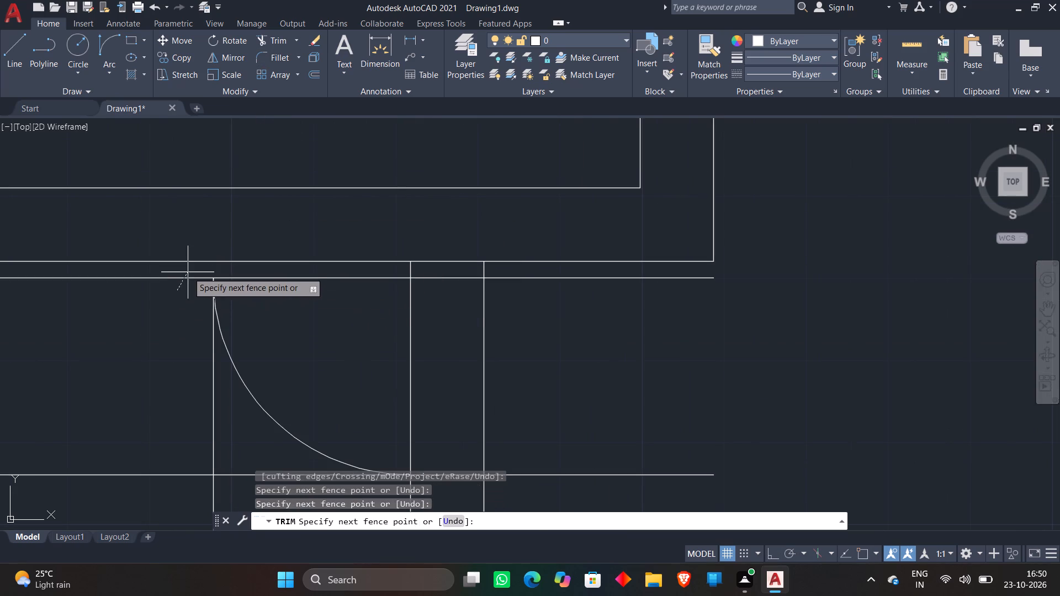
click(188, 272)
scroll(280, 292, down, 3)
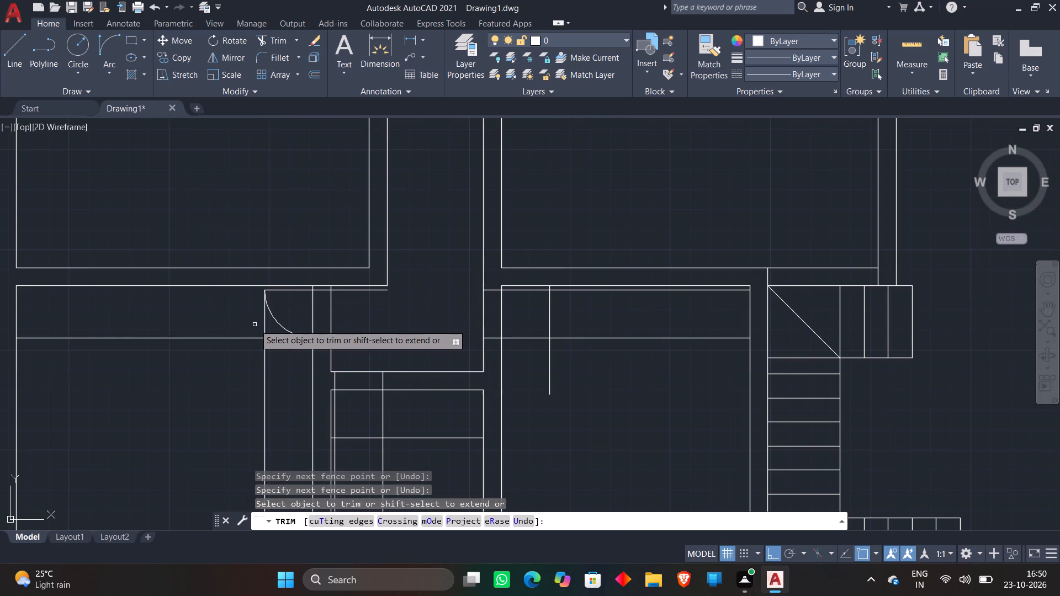
click(239, 331)
click(282, 369)
click(256, 317)
click(280, 349)
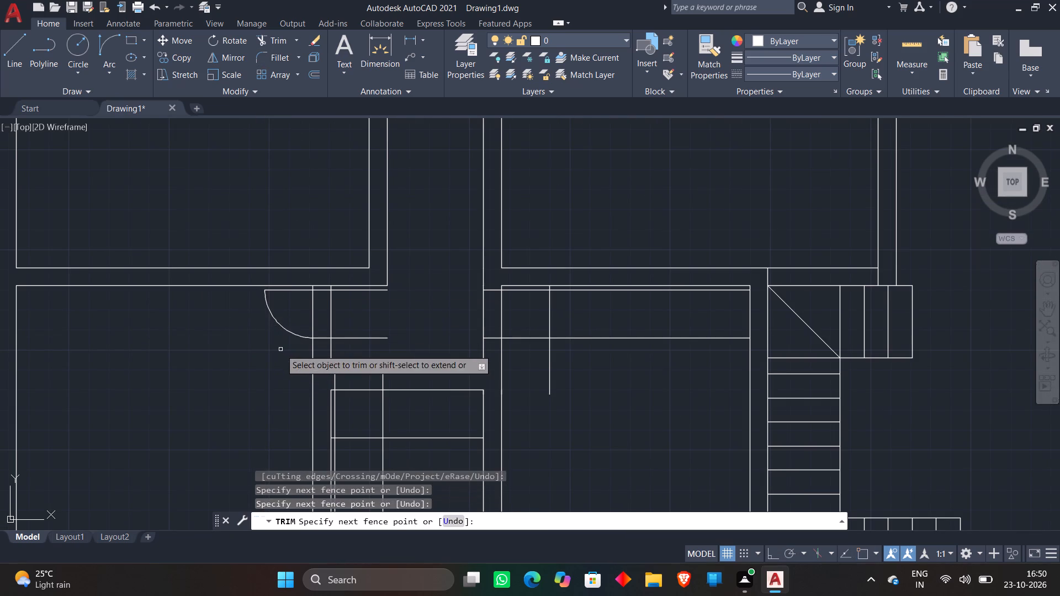
Trim the corridor-side offset ends and the right wall lines at the bottom-left room's arc to open its doorway.
scroll(361, 330, up, 2)
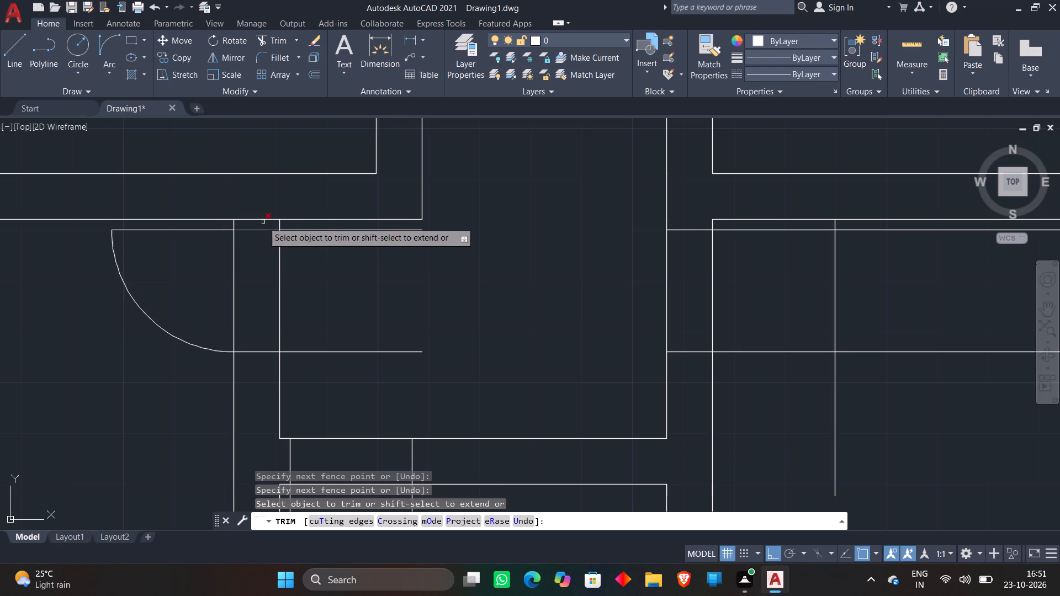
click(263, 219)
click(314, 231)
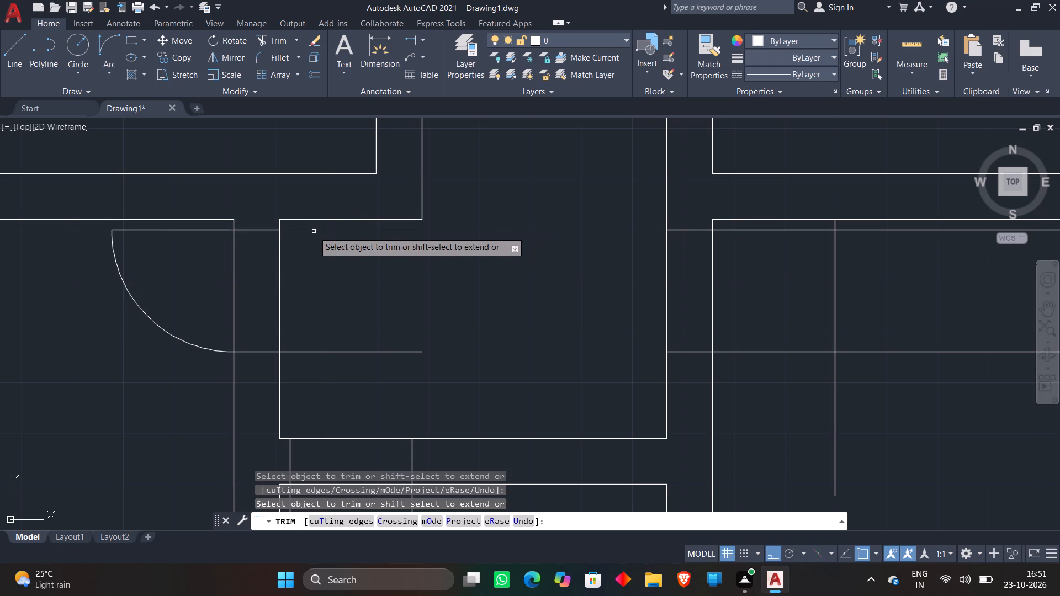
click(300, 351)
click(283, 297)
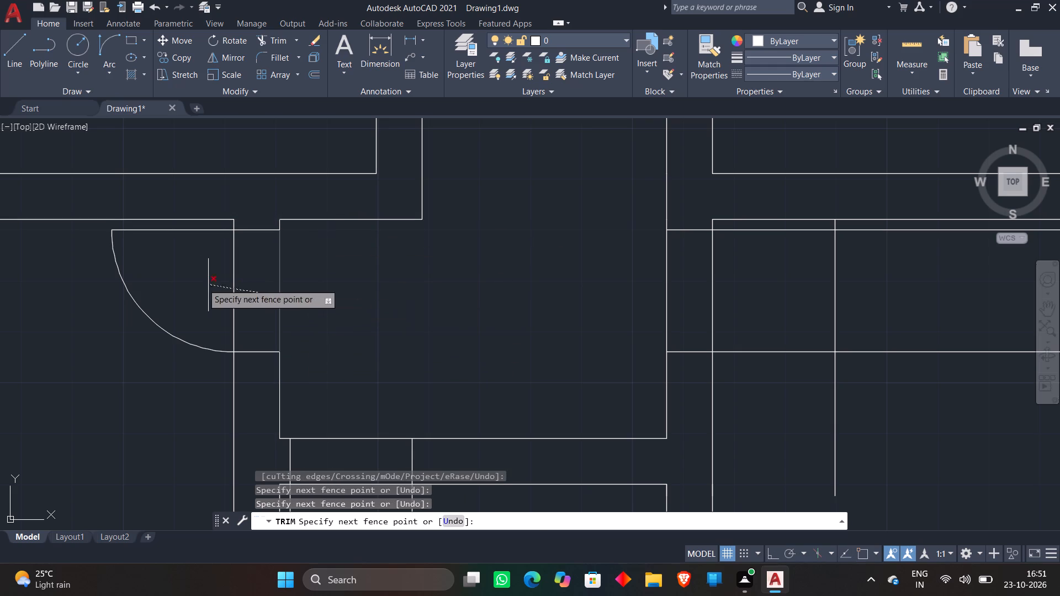
click(200, 284)
key(Escape)
Draw a quarter-circle door-swing arc in the top-left corner of the small bottom-middle room, between its offset door lines.
scroll(314, 305, down, 3)
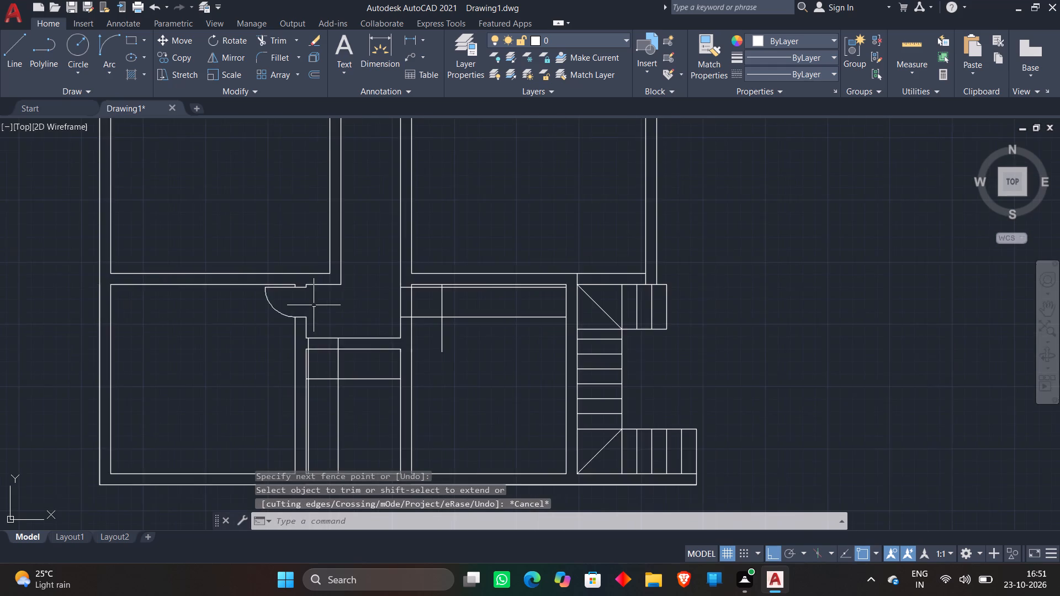
scroll(314, 305, down, 2)
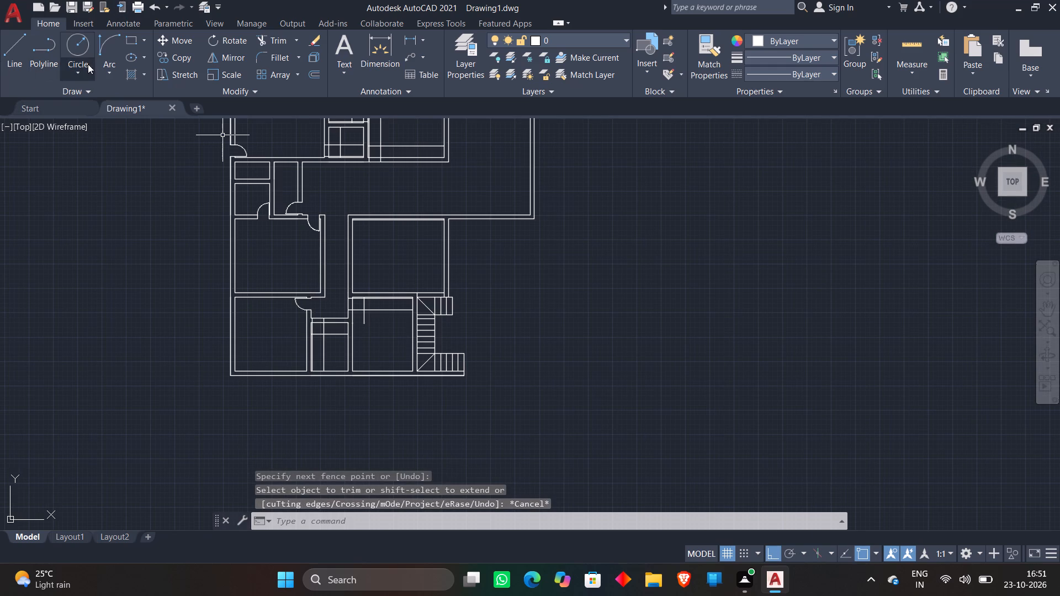
click(101, 51)
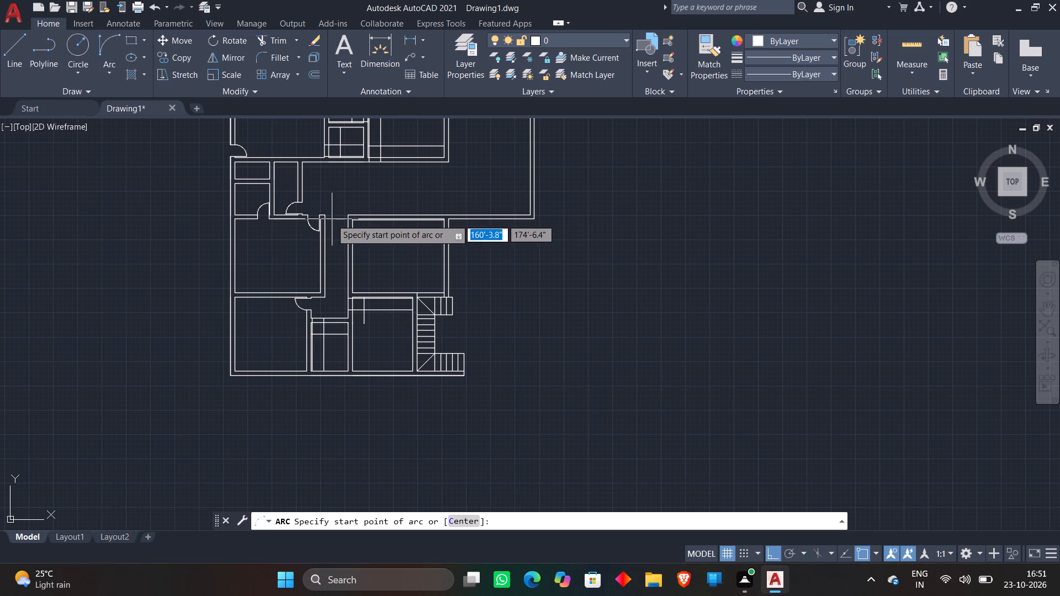
scroll(303, 329, up, 5)
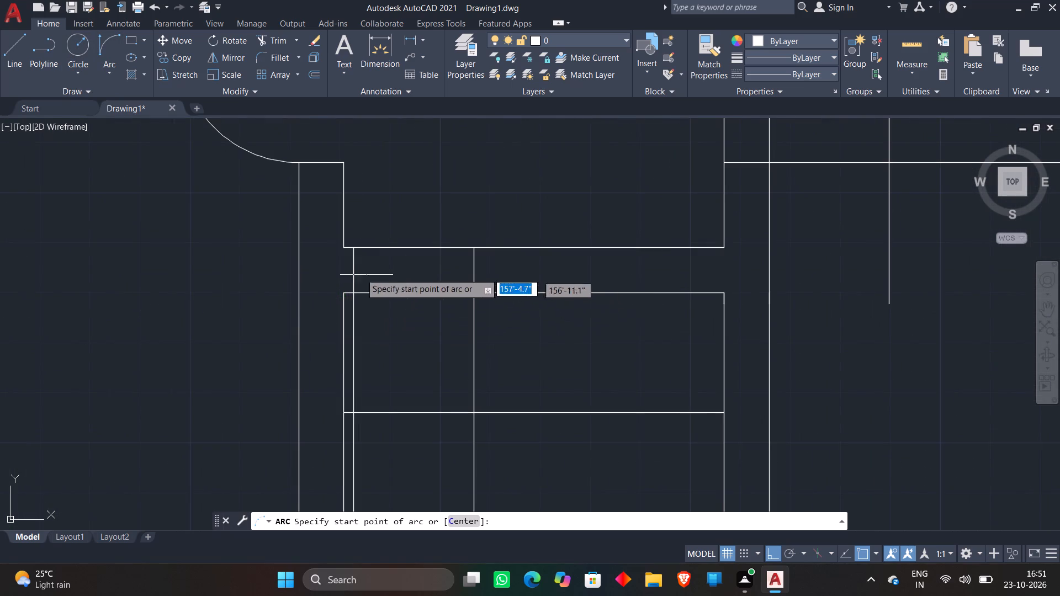
click(472, 295)
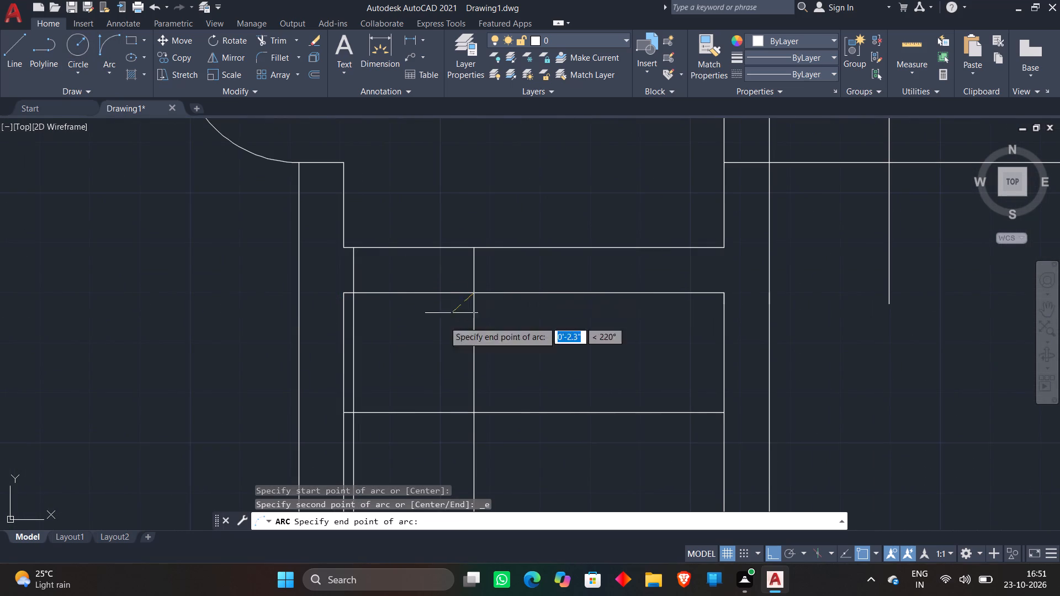
click(358, 417)
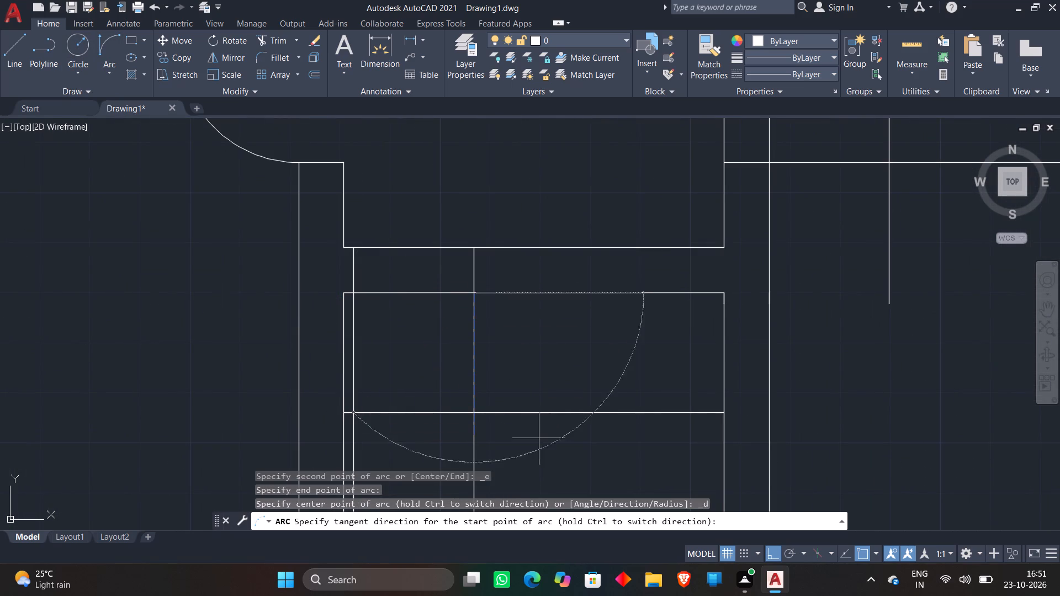
click(566, 435)
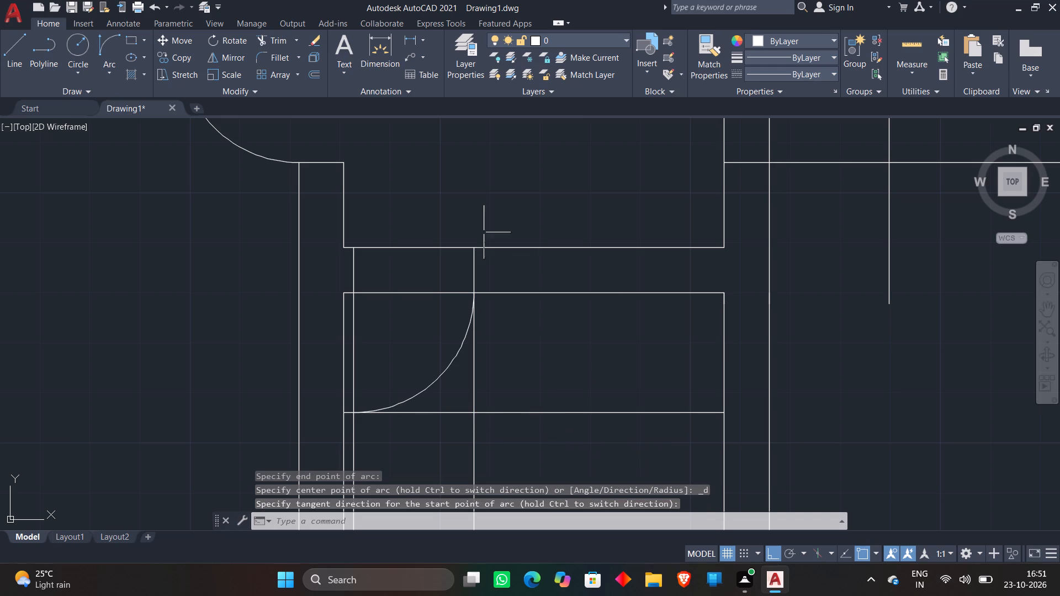
Trim the excess offset lines to the right of, below and left of the small bottom-middle room's door arc.
scroll(447, 193, down, 3)
click(280, 39)
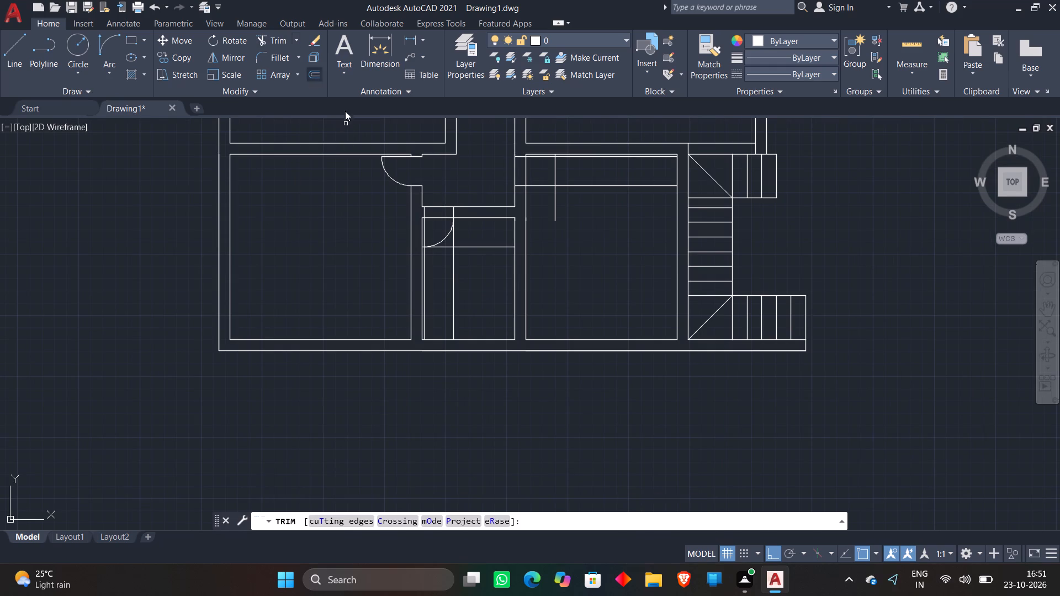
scroll(471, 261, up, 3)
click(447, 190)
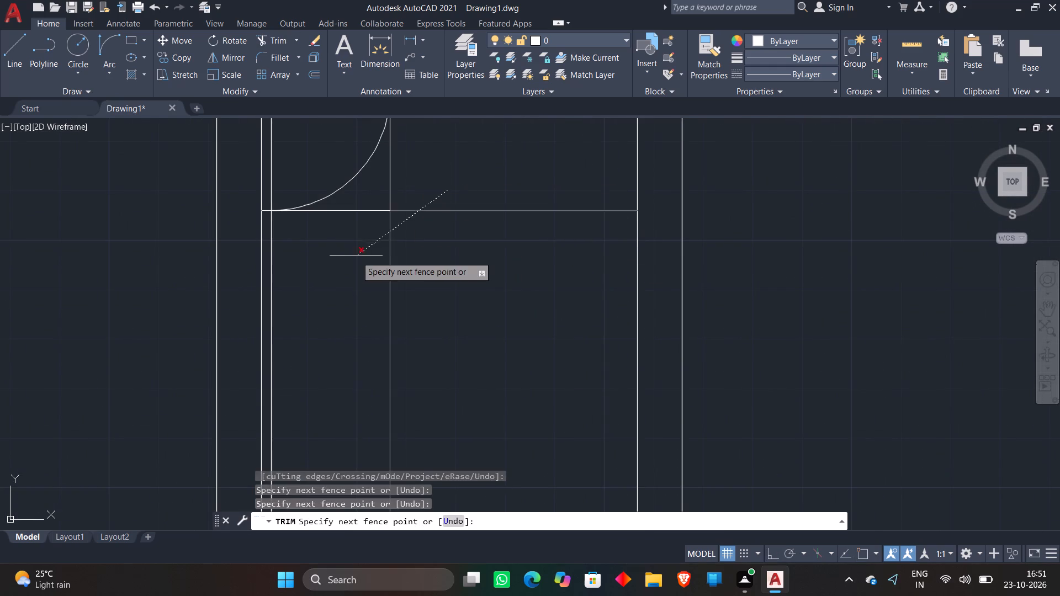
click(362, 254)
scroll(396, 216, down, 1)
click(394, 184)
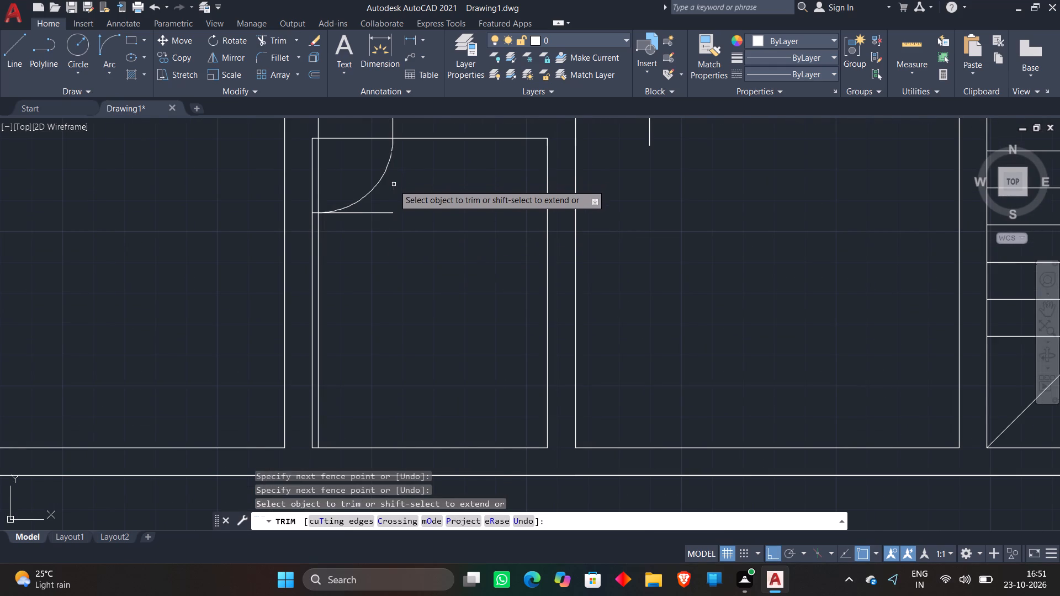
click(370, 214)
scroll(324, 210, up, 4)
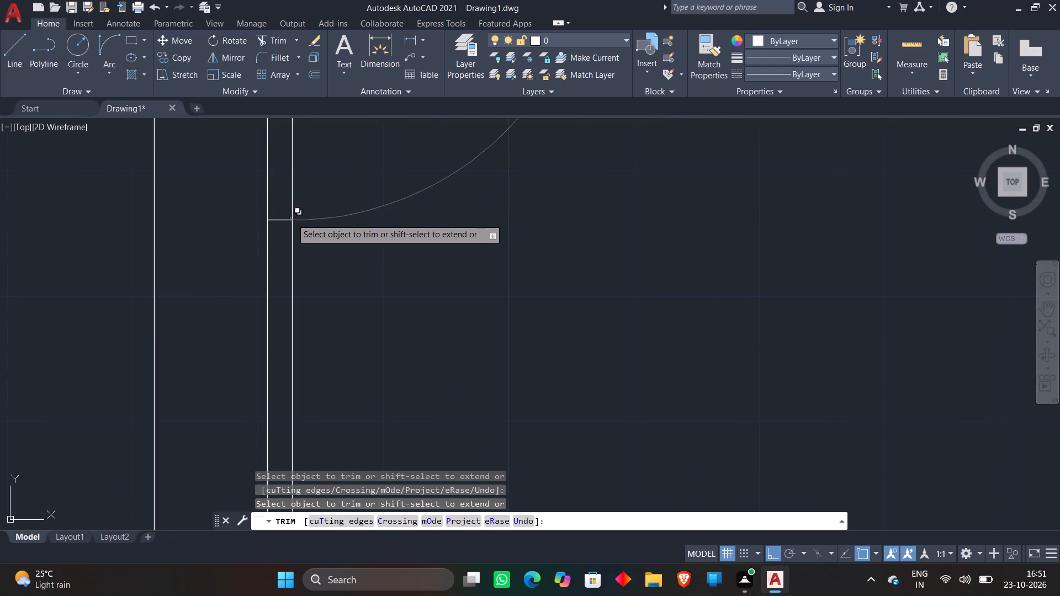
click(274, 219)
click(290, 230)
Trim both top wall lines between the jambs at the small bottom-middle room's arc to open its doorway.
scroll(365, 320, down, 4)
scroll(395, 222, up, 2)
click(385, 227)
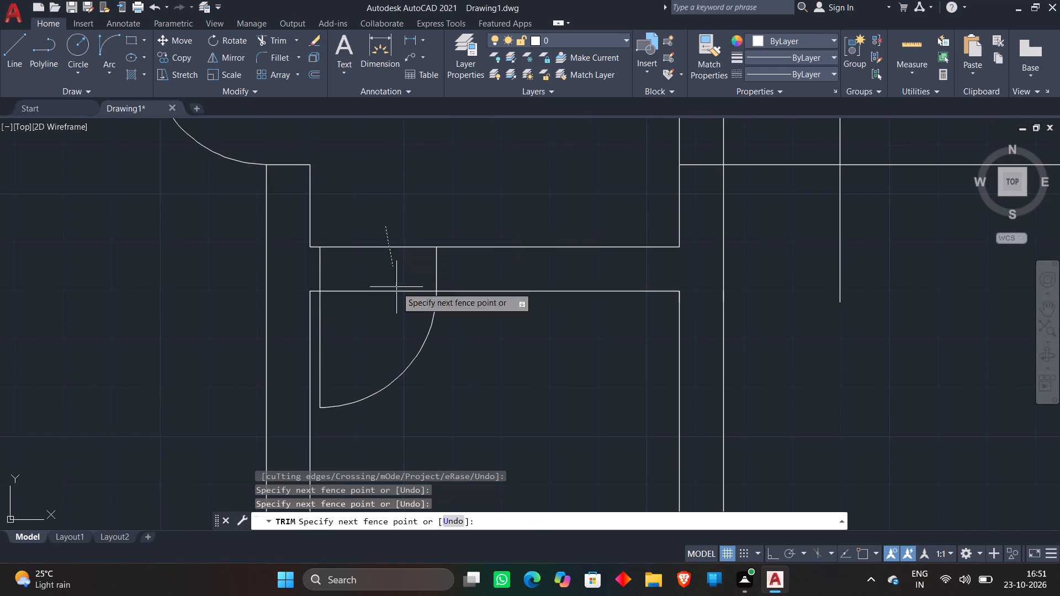
click(391, 315)
key(Escape)
scroll(388, 291, down, 4)
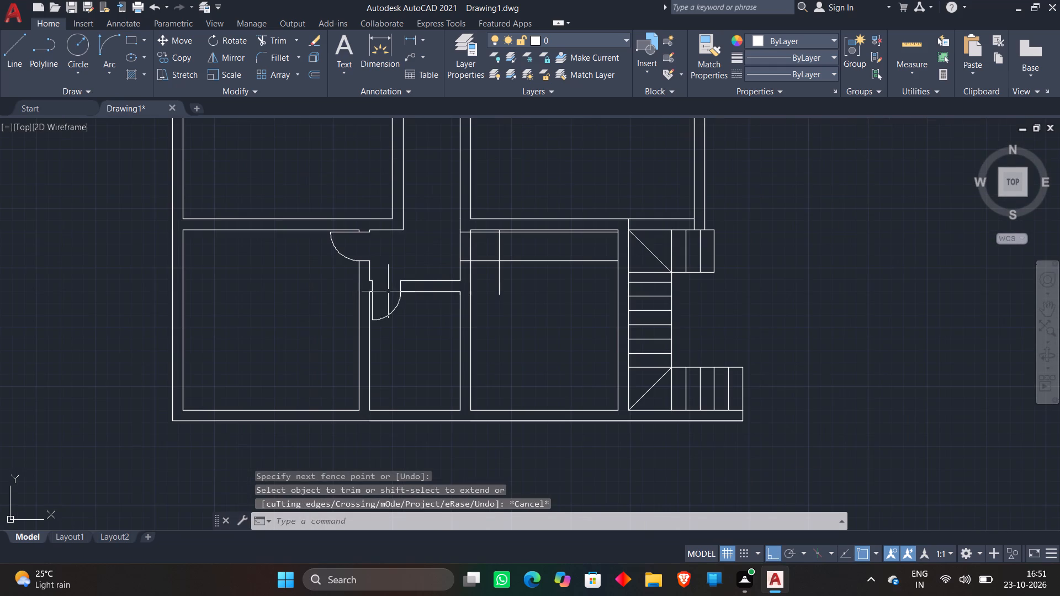
Draw a quarter-circle door-swing arc in the top-left corner of the room beside the staircase, from the left wall to the upper offset line.
middle_drag(537, 251, 534, 289)
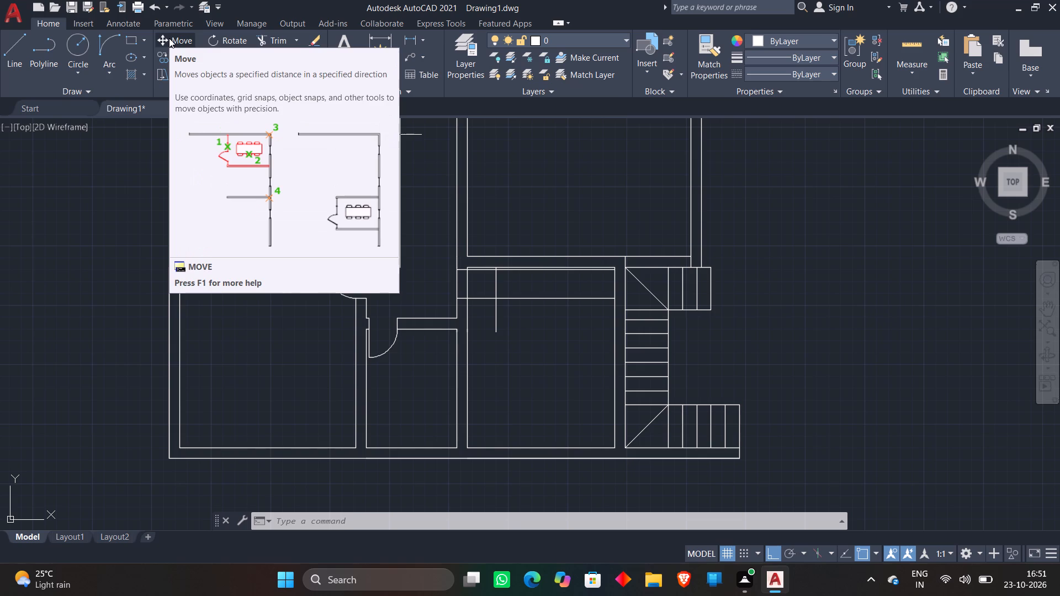
click(107, 39)
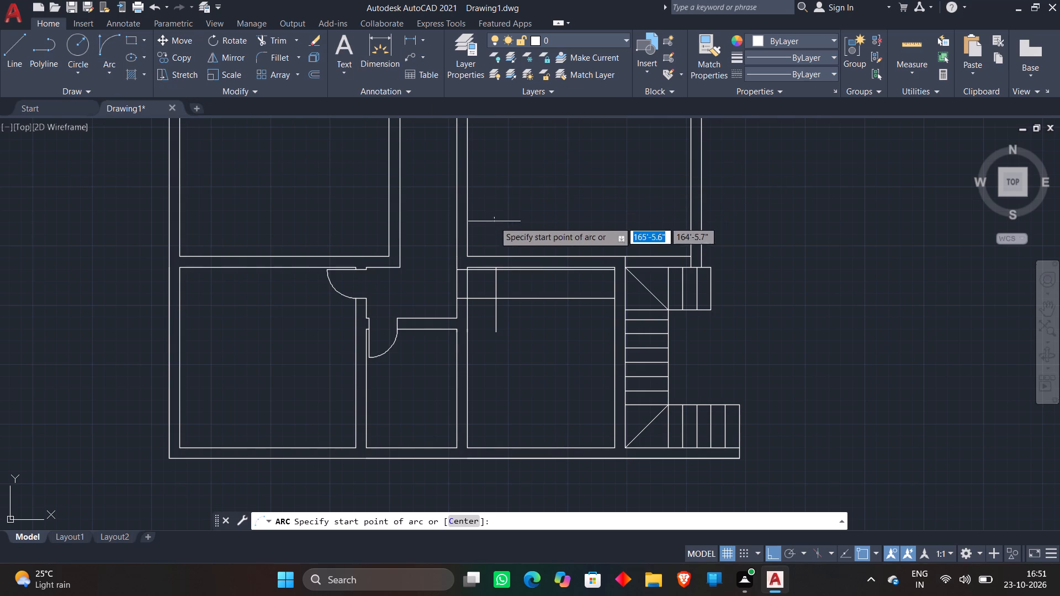
scroll(487, 277, up, 4)
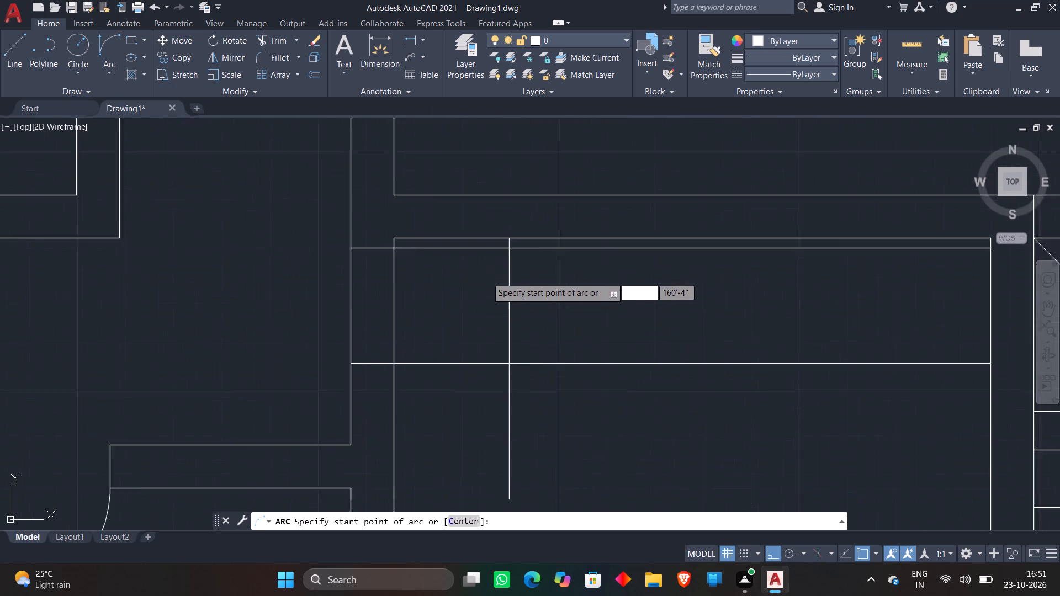
click(338, 413)
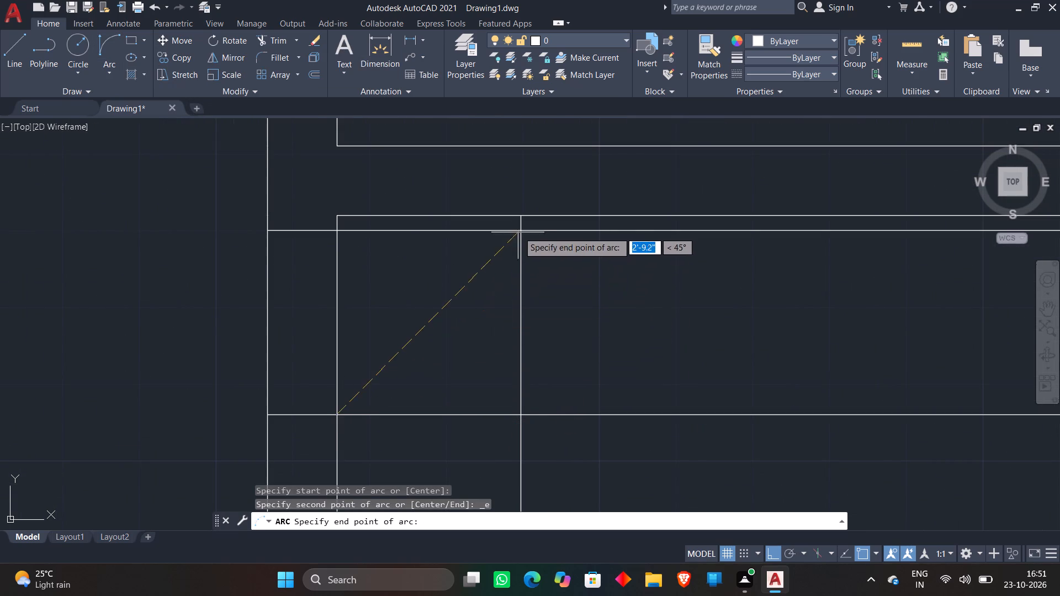
click(520, 230)
click(682, 326)
Trim the excess offset lines to the right of, above and below the staircase-side room's door arc.
scroll(681, 315, down, 5)
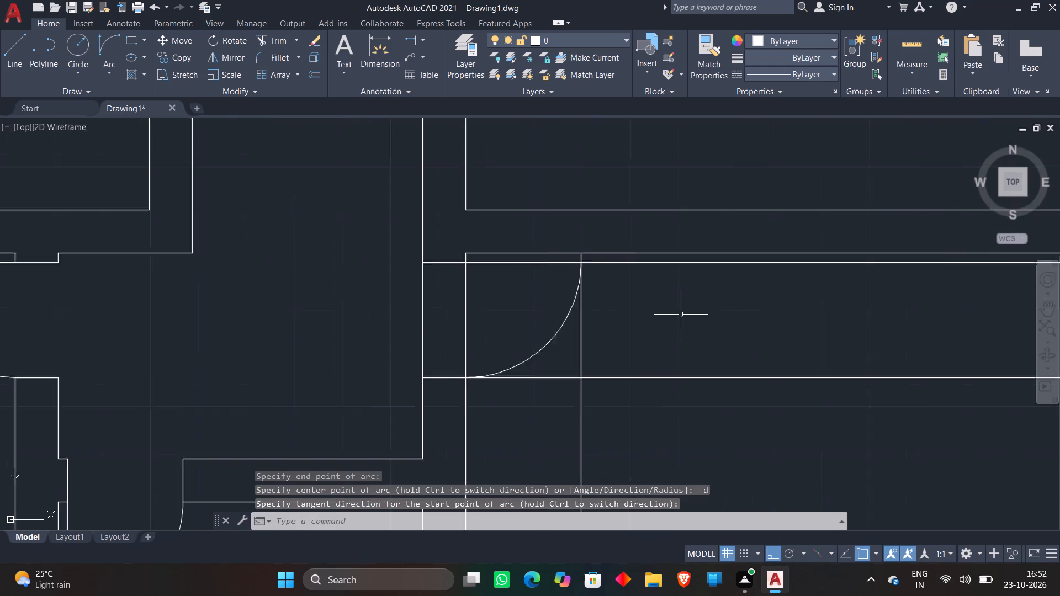
scroll(681, 315, down, 1)
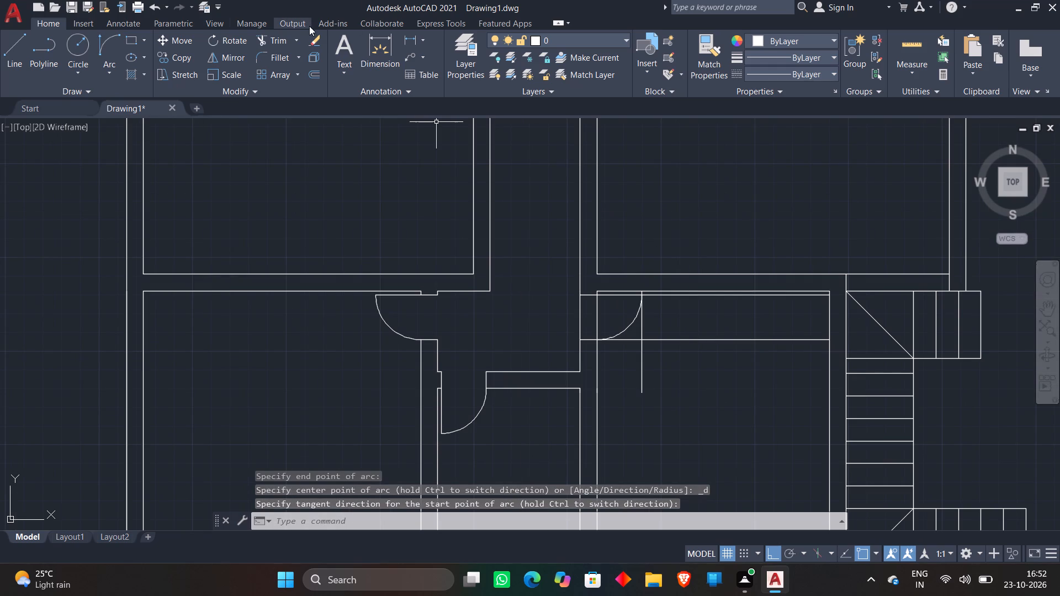
click(284, 40)
scroll(672, 352, up, 1)
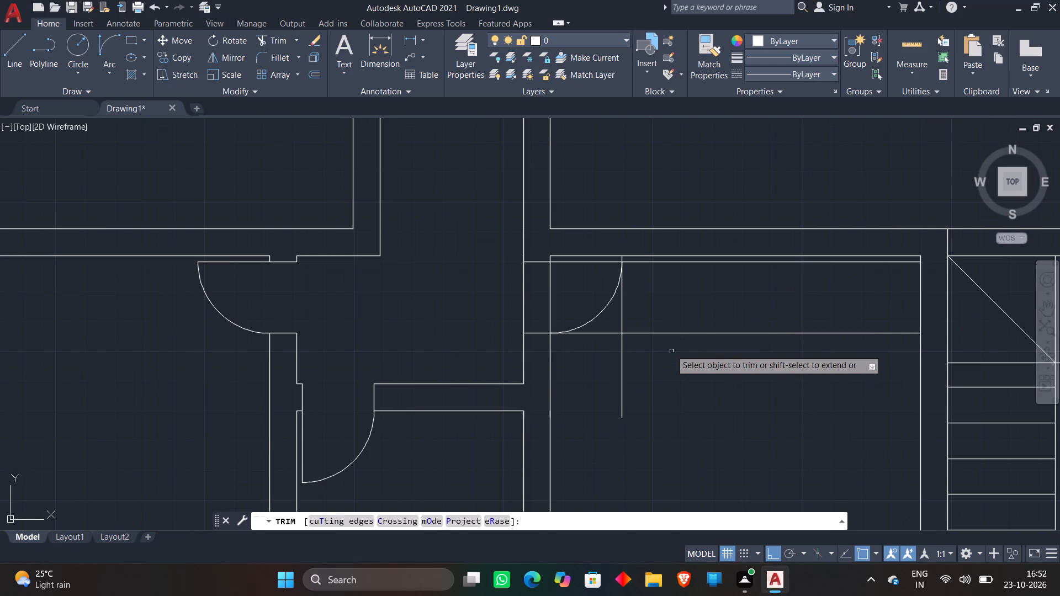
click(668, 318)
click(605, 360)
scroll(627, 259, up, 3)
click(588, 257)
click(667, 301)
scroll(667, 300, down, 3)
click(664, 341)
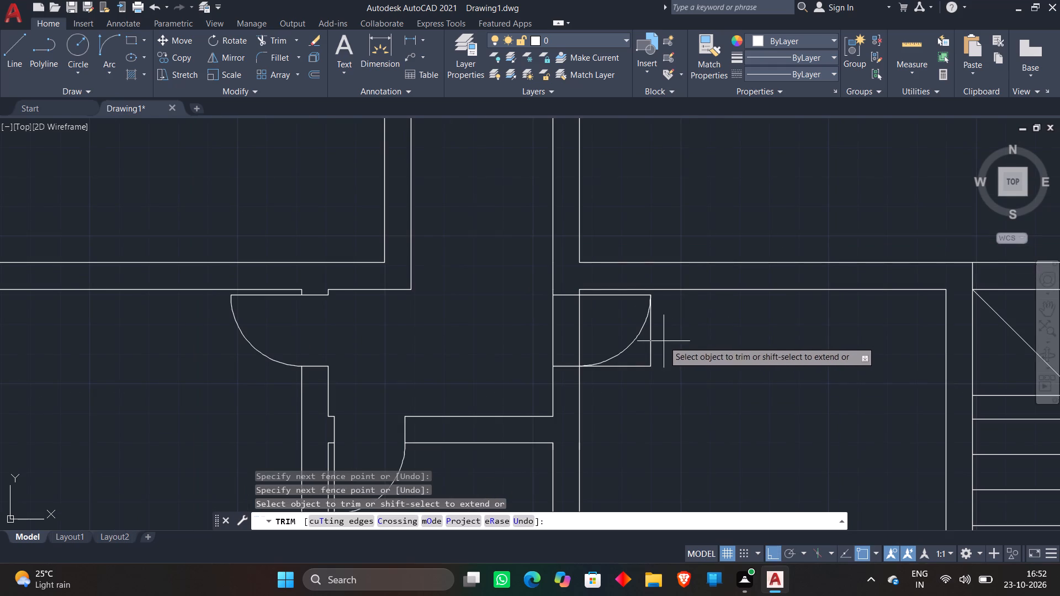
click(622, 381)
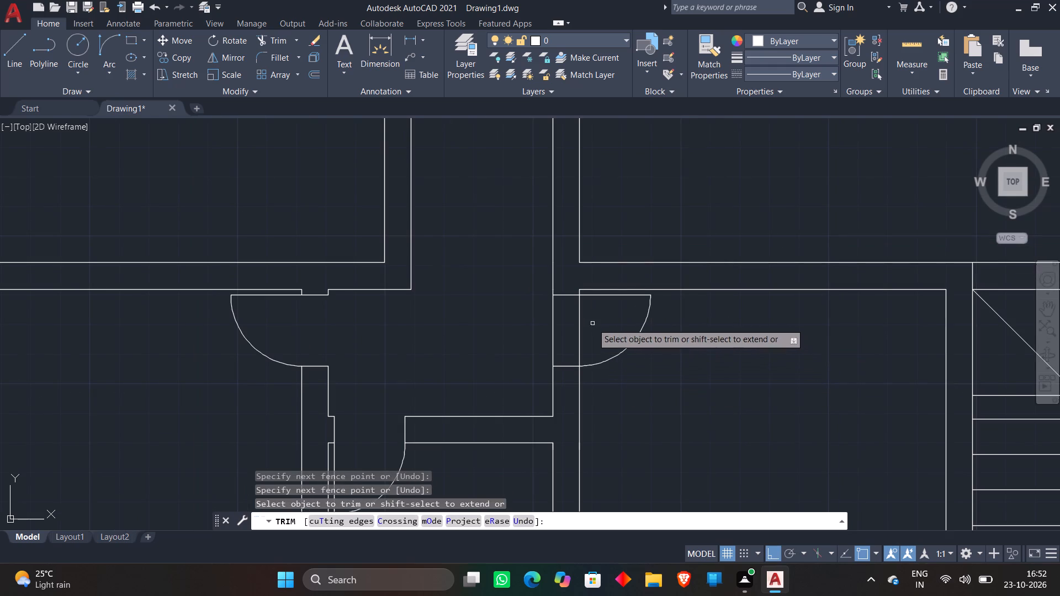
Trim both left wall lines between the jambs at the staircase-side room's arc to open its doorway.
click(588, 318)
click(511, 332)
scroll(434, 306, down, 4)
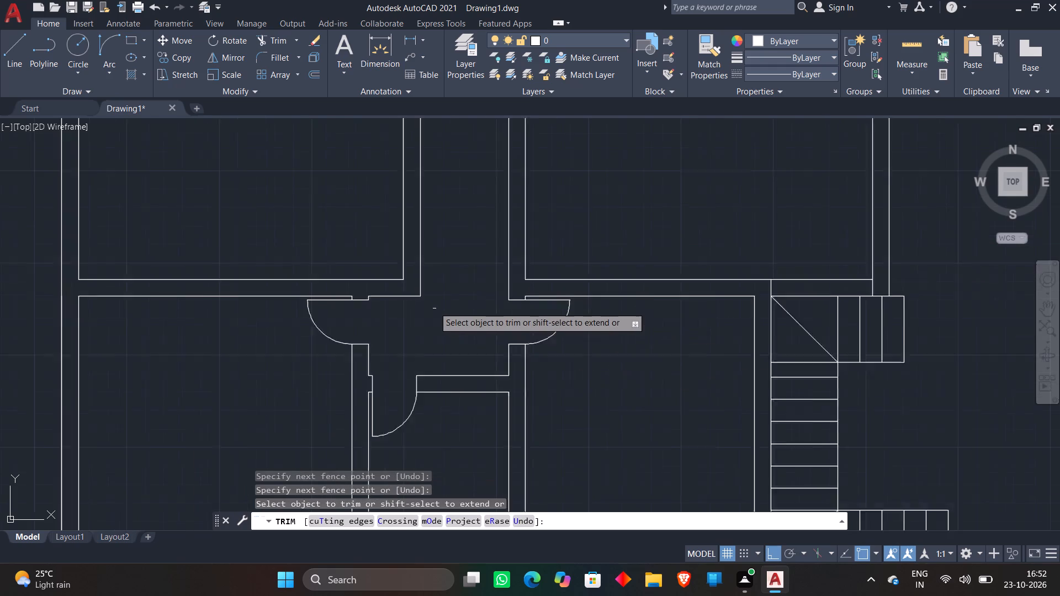
scroll(434, 306, down, 2)
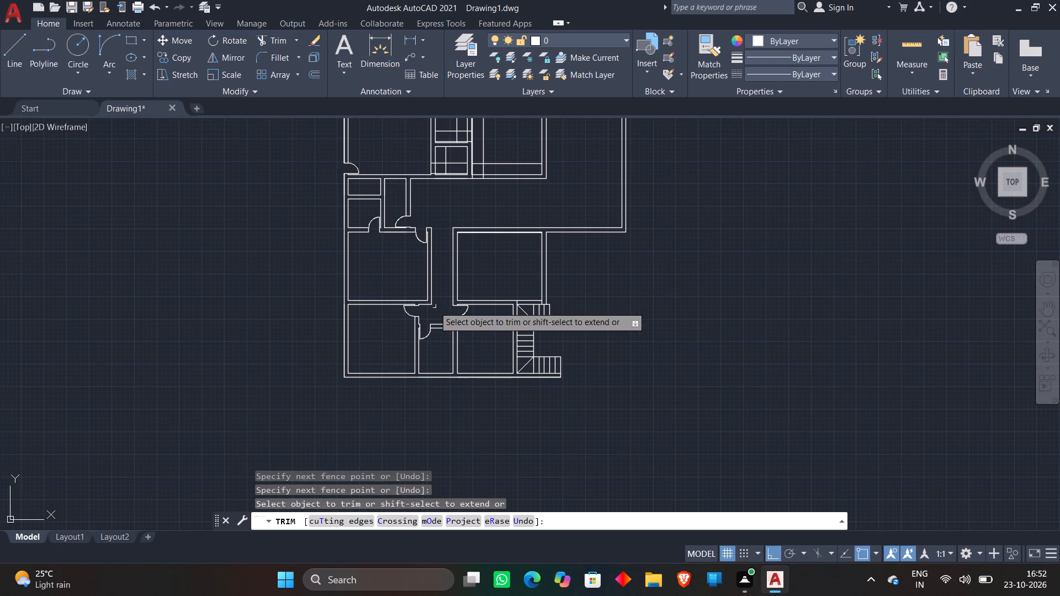
key(space)
Extend the offset line just below the top wall of the room above the staircase to its right wall's outer line.
scroll(542, 207, up, 2)
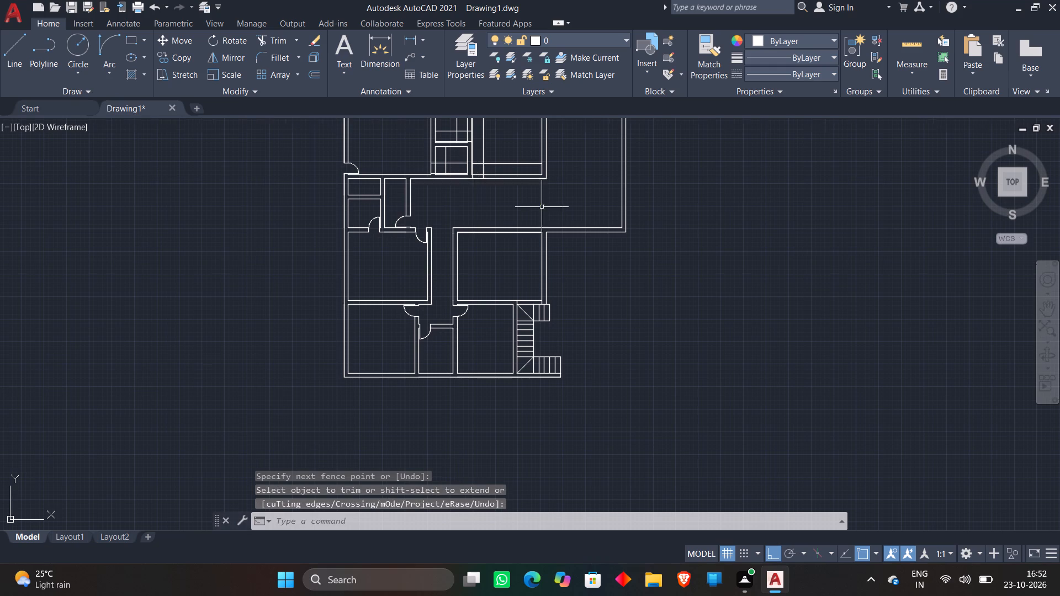
scroll(542, 207, up, 1)
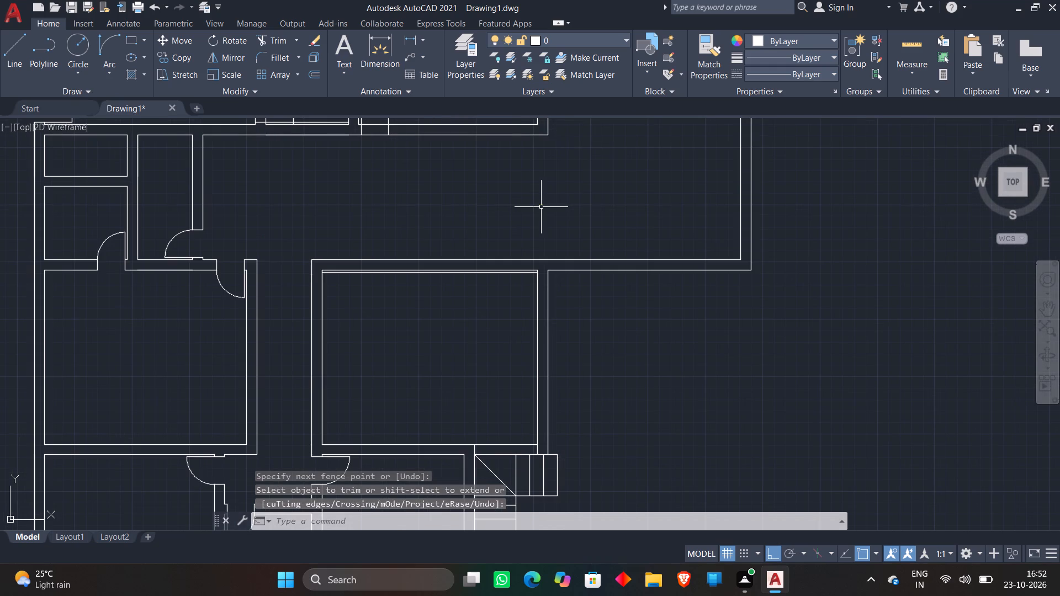
scroll(541, 207, up, 1)
scroll(541, 207, down, 6)
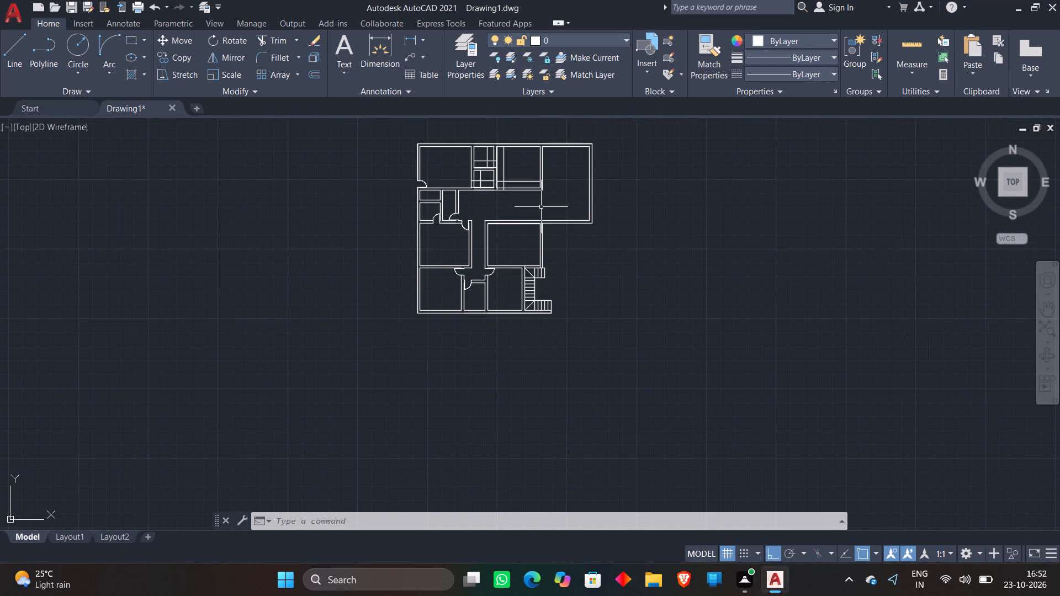
scroll(542, 209, up, 5)
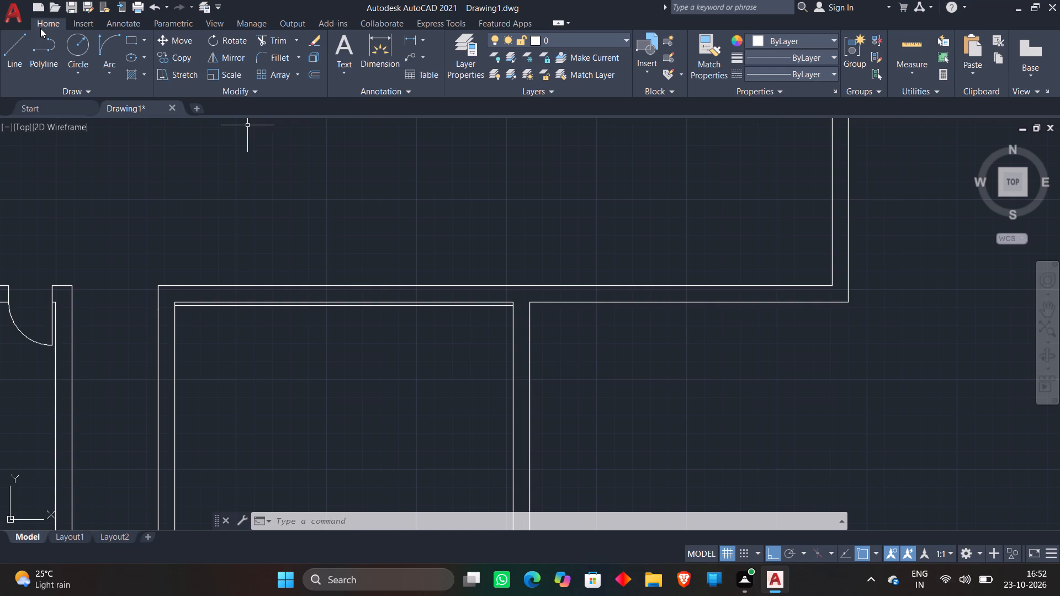
scroll(93, 114, down, 2)
key(Escape)
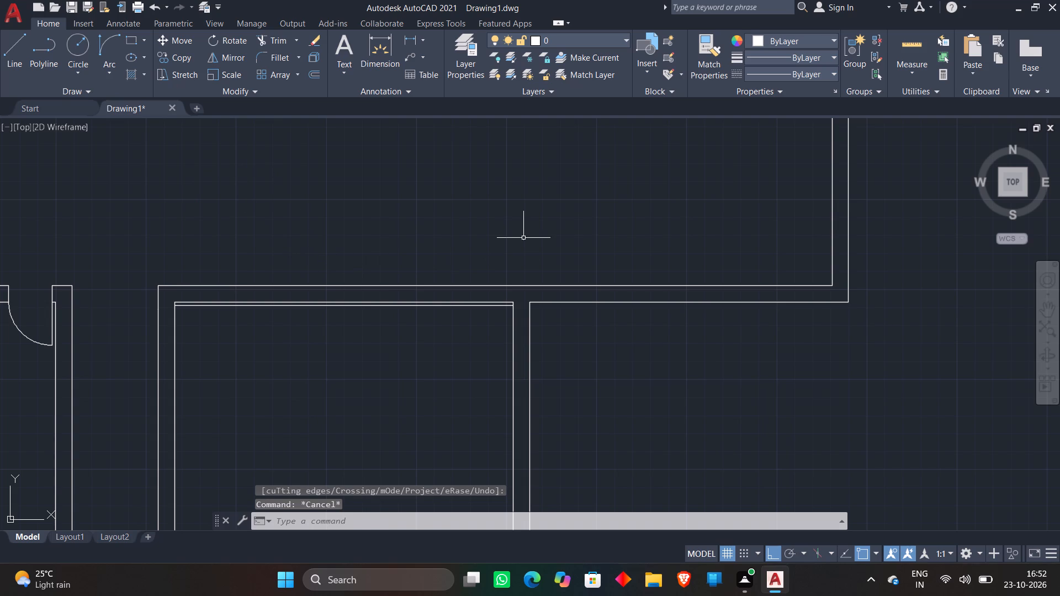
text(ex)
key(space)
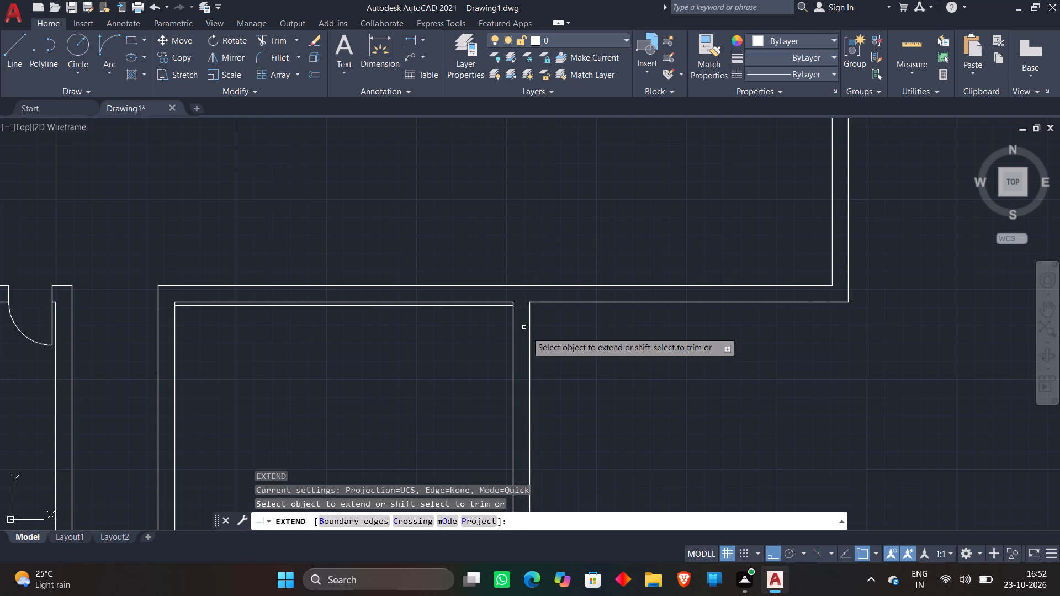
scroll(524, 311, up, 1)
click(490, 301)
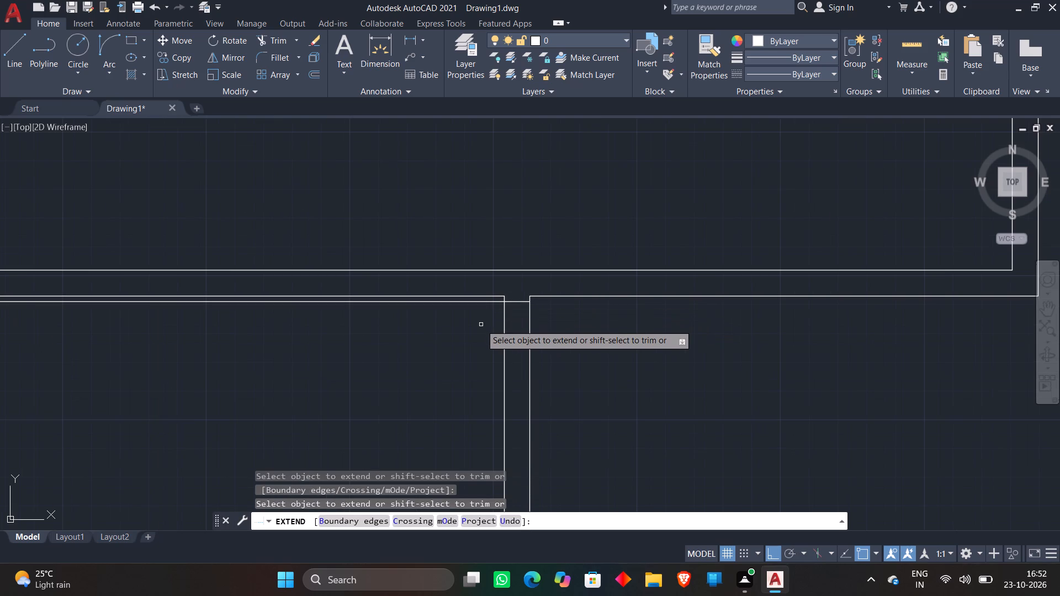
key(Escape)
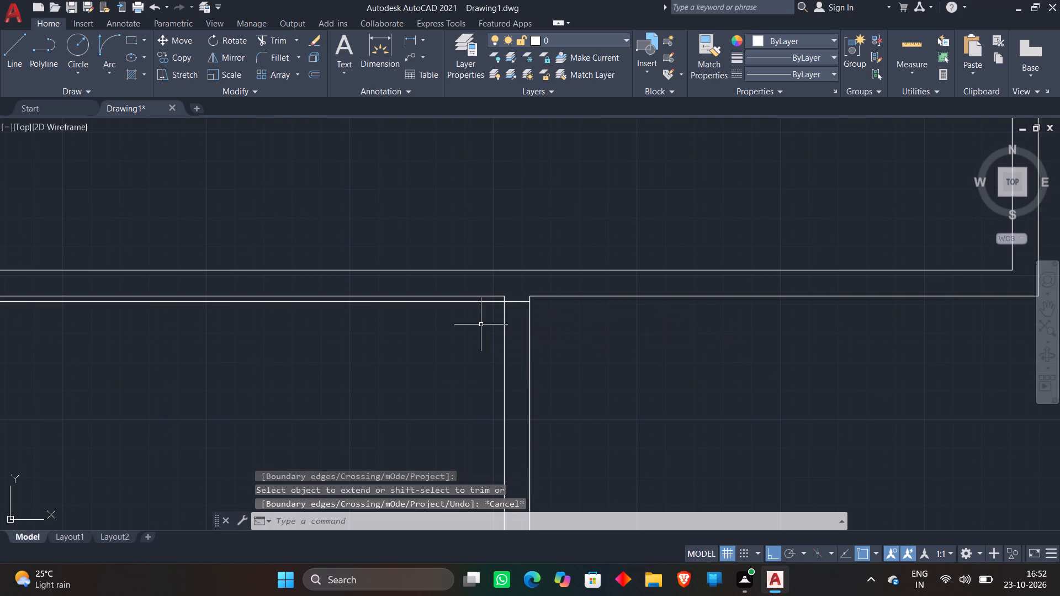
Offset the extended line 2'-0" downward across the right wall of the room above the staircase.
key(o)
key(Return)
key(Return)
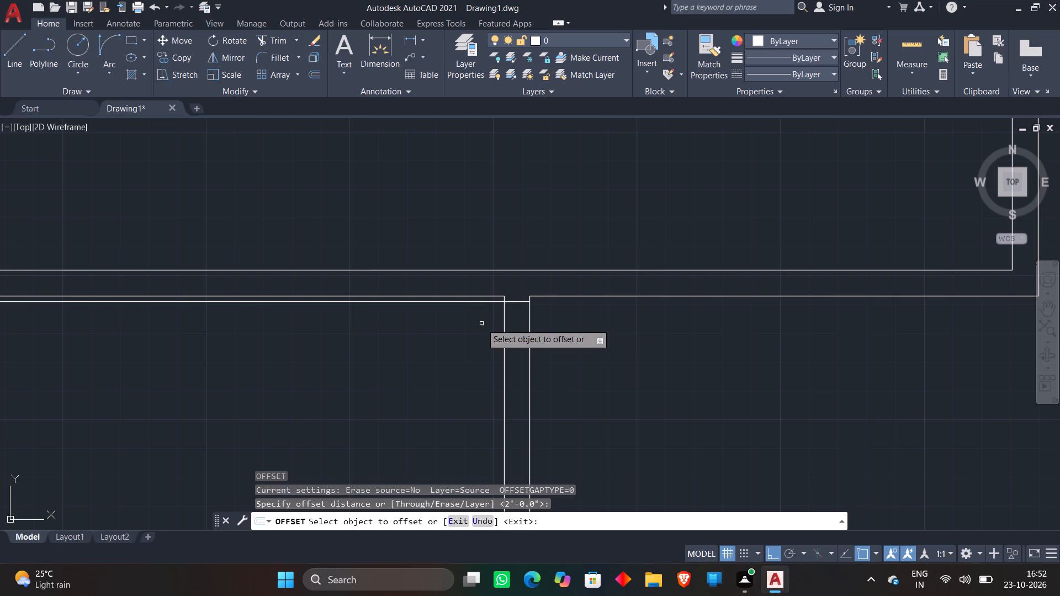
click(513, 302)
click(519, 407)
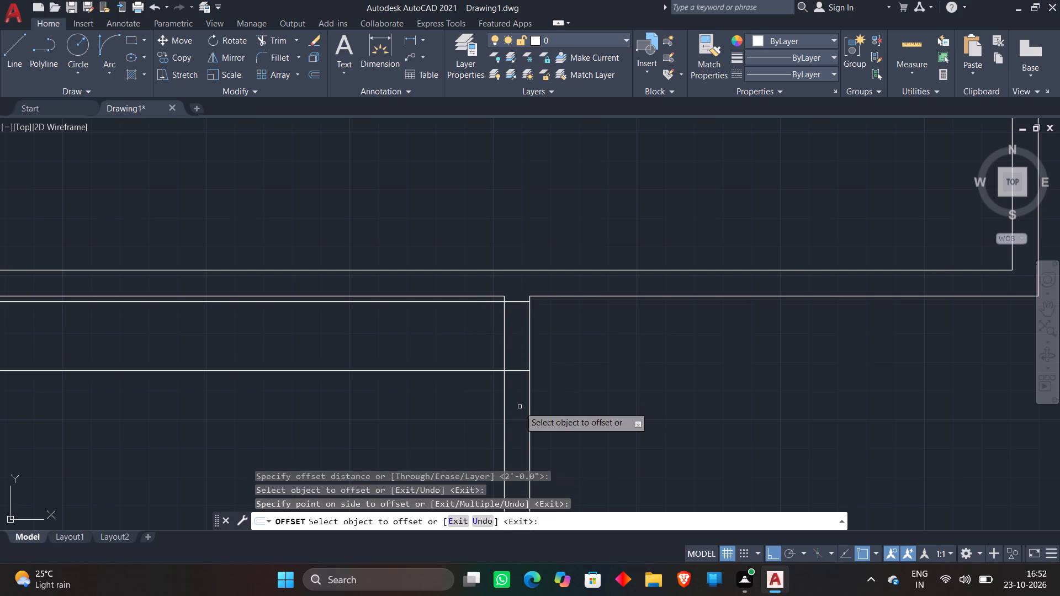
Offset the lower line another 2'-0" downward and the right wall's inner line 2'-0" to the left in the room above the staircase.
click(520, 371)
click(517, 415)
scroll(521, 401, down, 2)
click(516, 409)
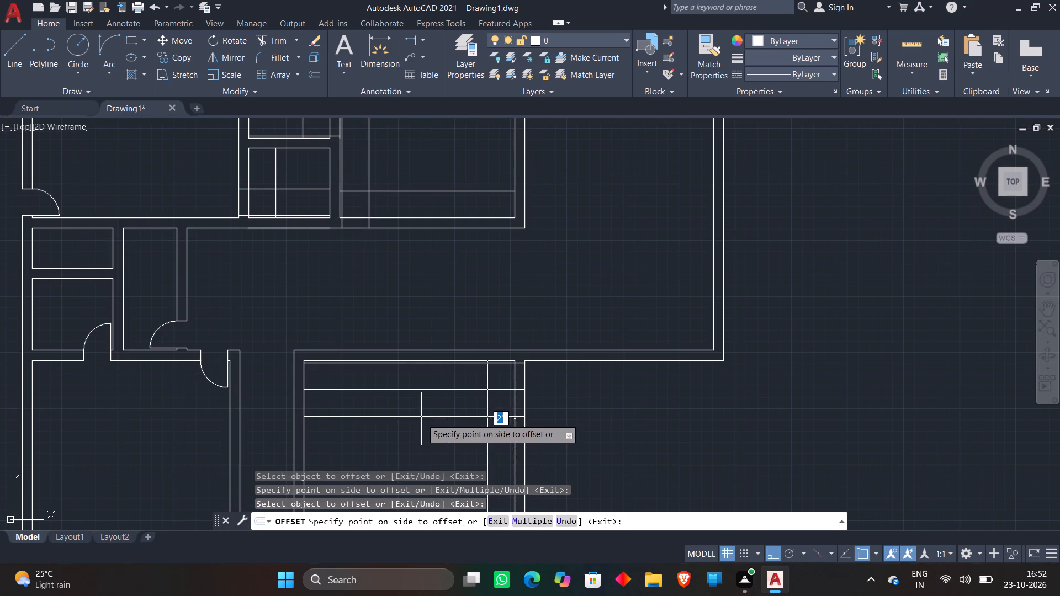
click(418, 418)
key(Escape)
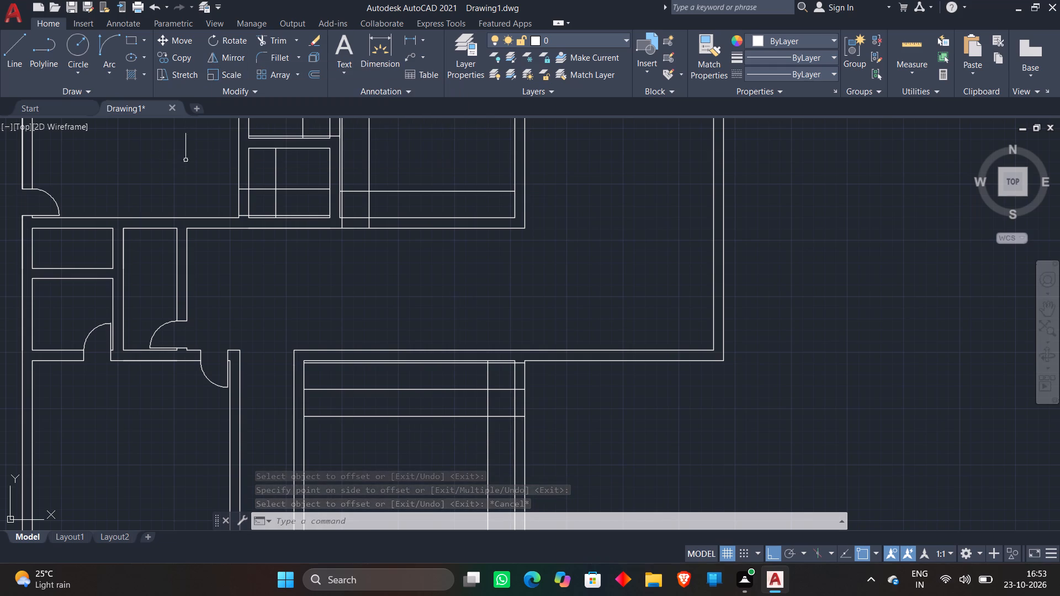
Draw the upper door-leaf arc from the middle offset line at the right wall's inner line to the top-left offset intersection.
scroll(427, 308, down, 2)
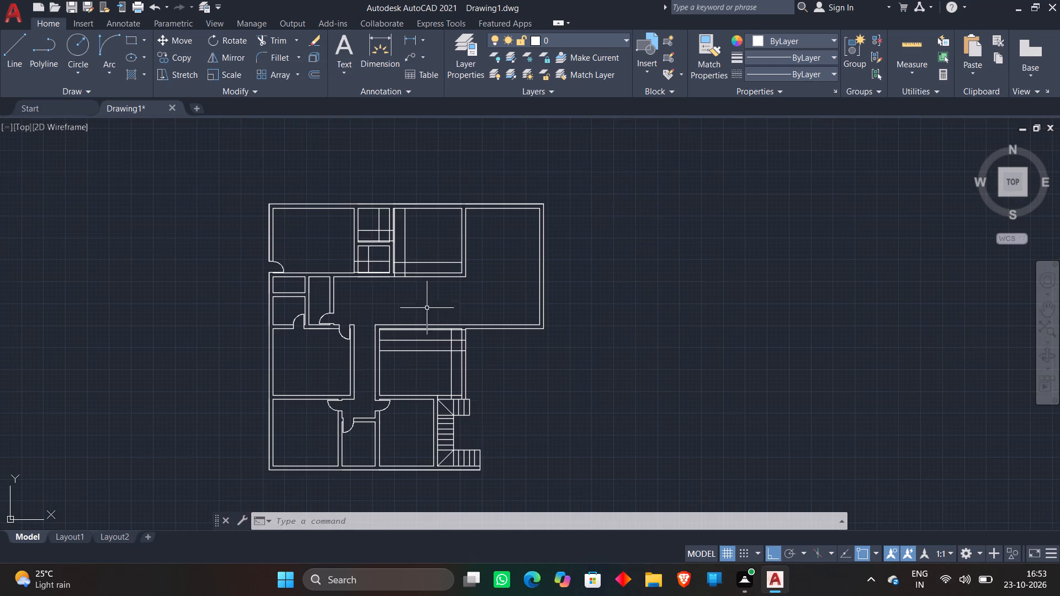
middle_drag(429, 317, 419, 298)
scroll(443, 332, up, 2)
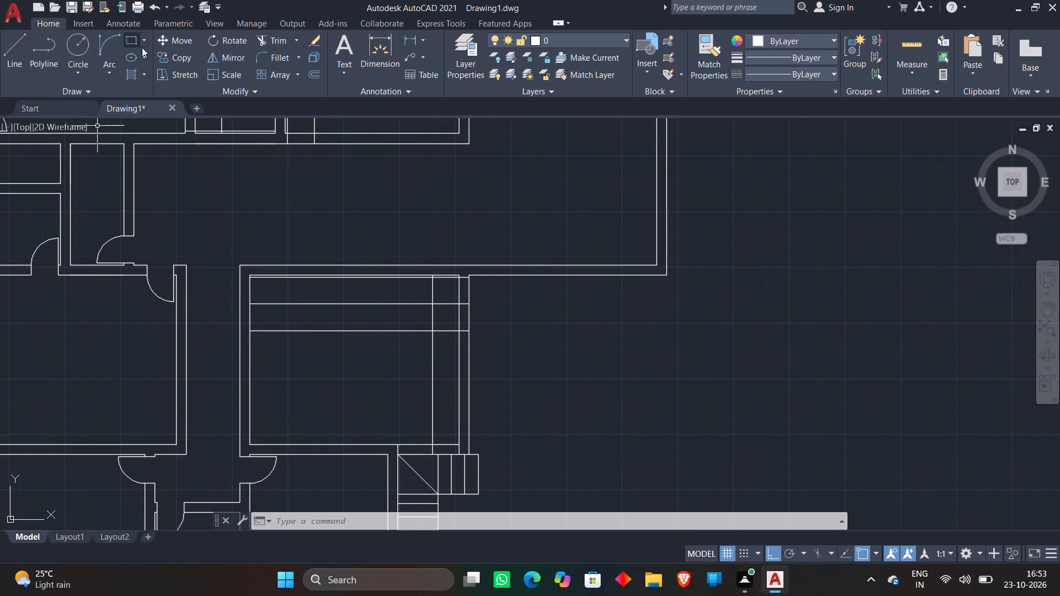
click(107, 45)
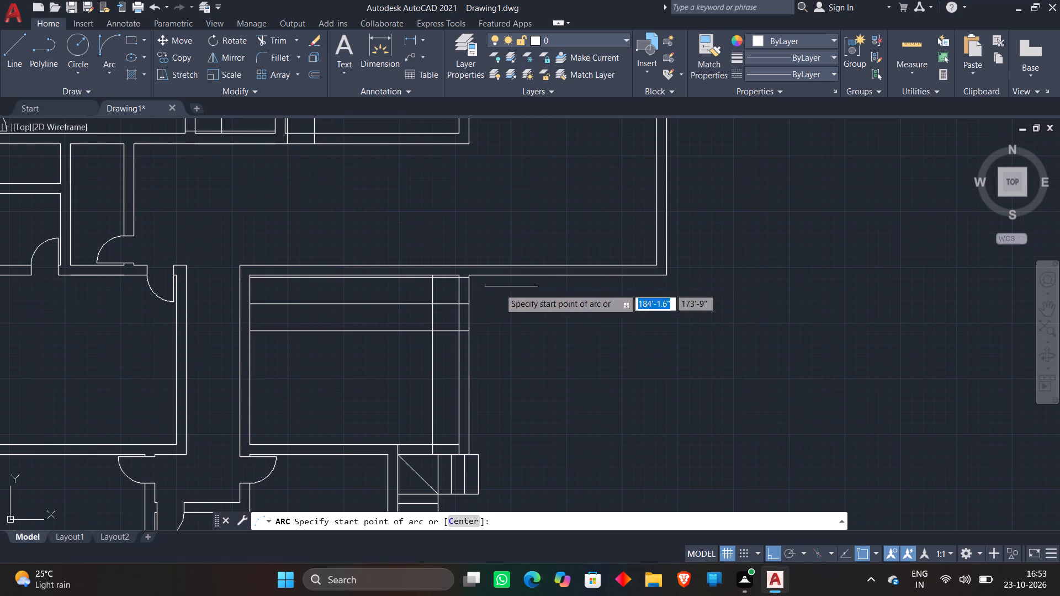
scroll(460, 290, up, 4)
click(445, 378)
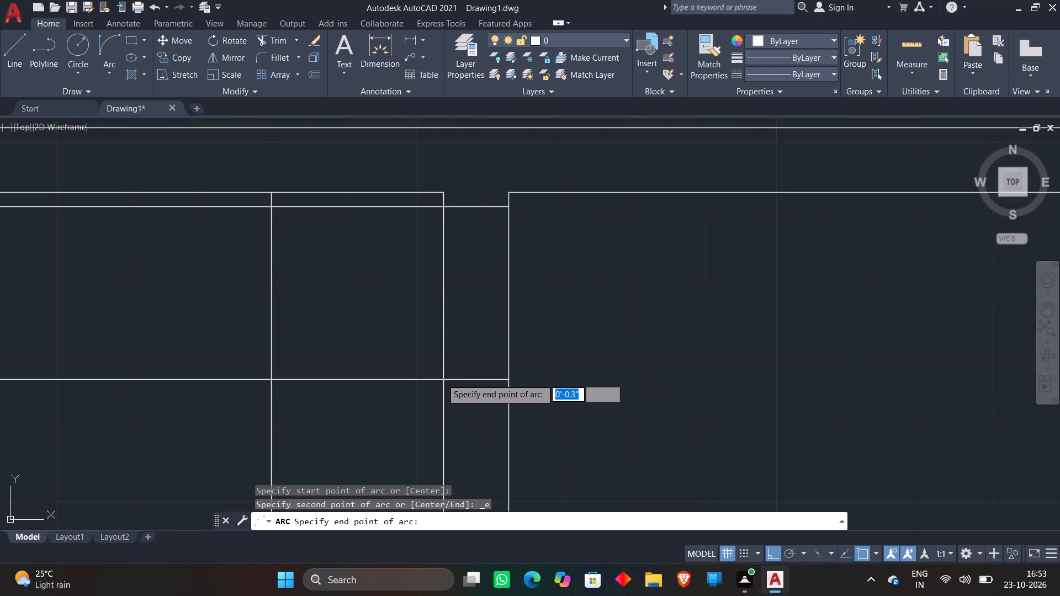
click(274, 211)
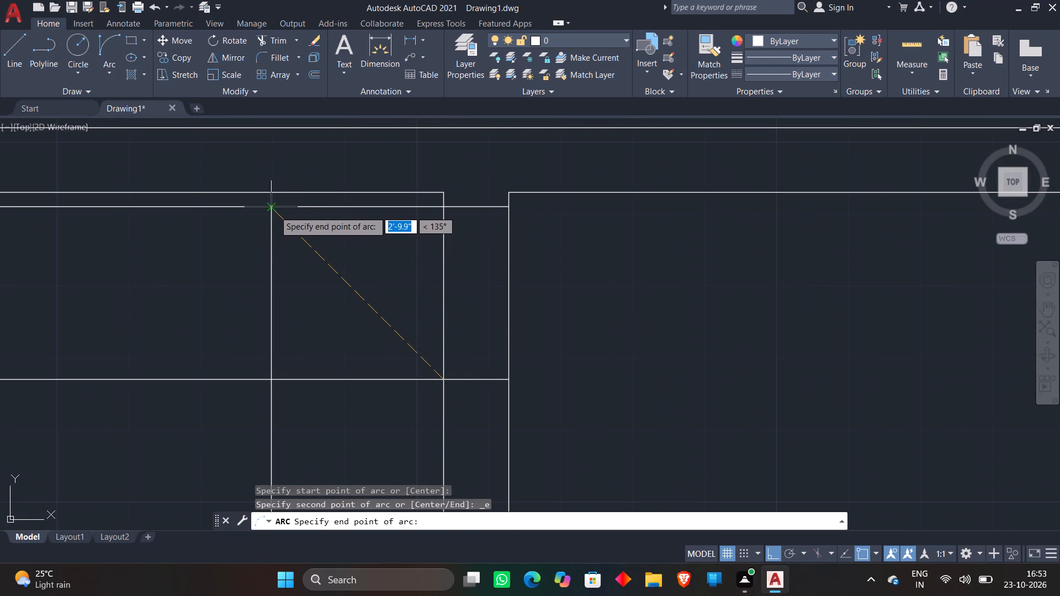
click(146, 346)
scroll(163, 320, down, 3)
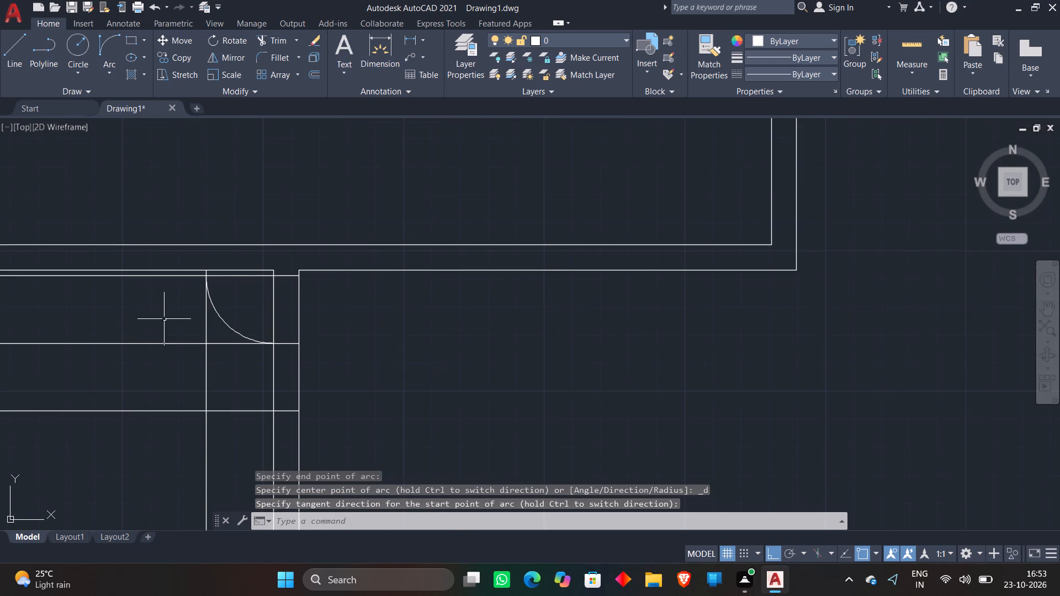
Draw the lower door-leaf arc from the same meeting point at the right wall to the lower offset line's intersection with the vertical offset line.
middle_drag(164, 319, 187, 245)
click(108, 47)
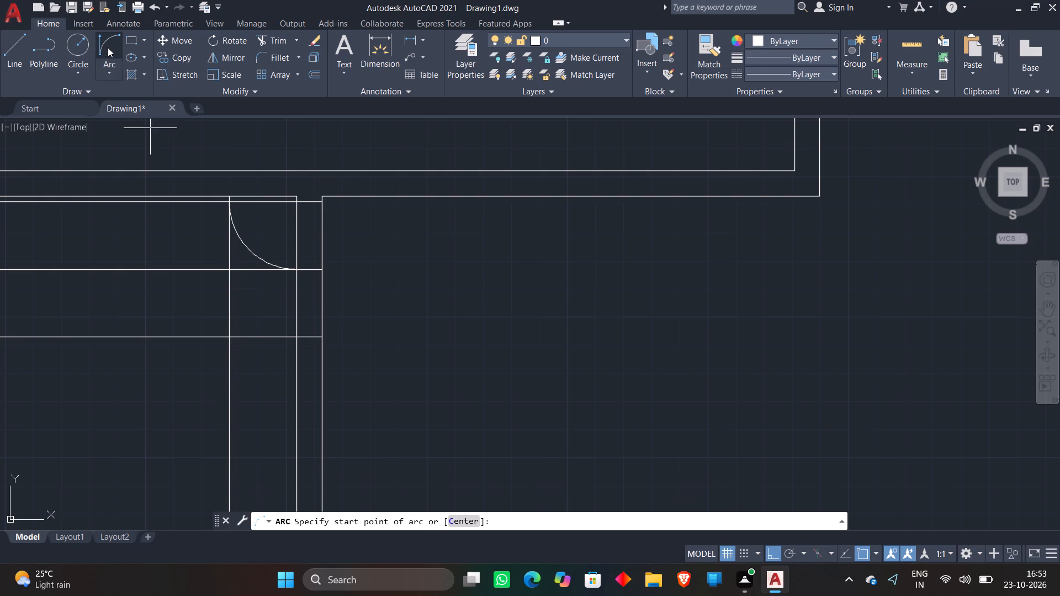
click(295, 272)
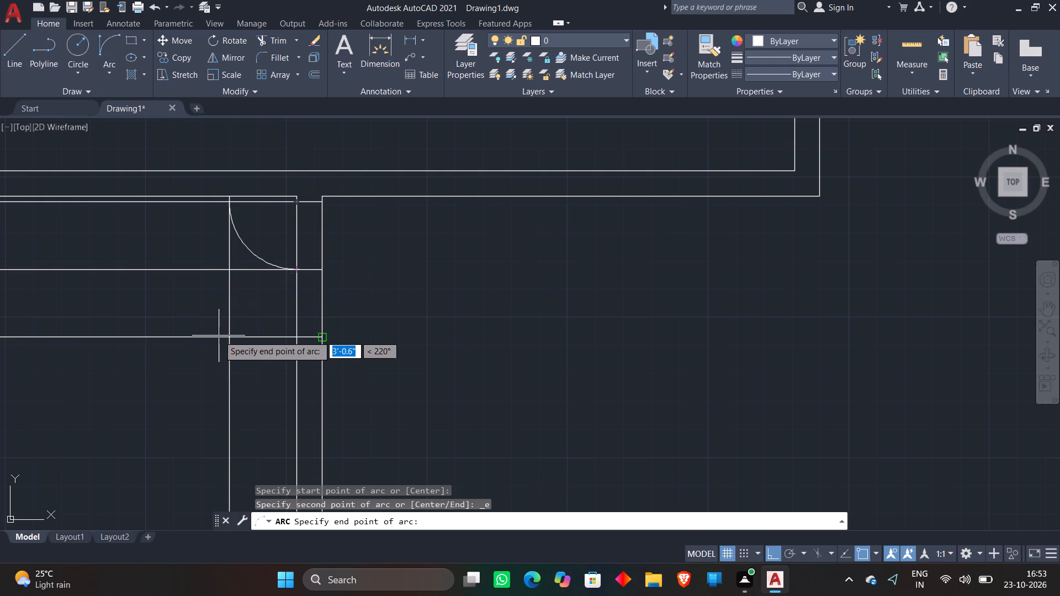
click(229, 337)
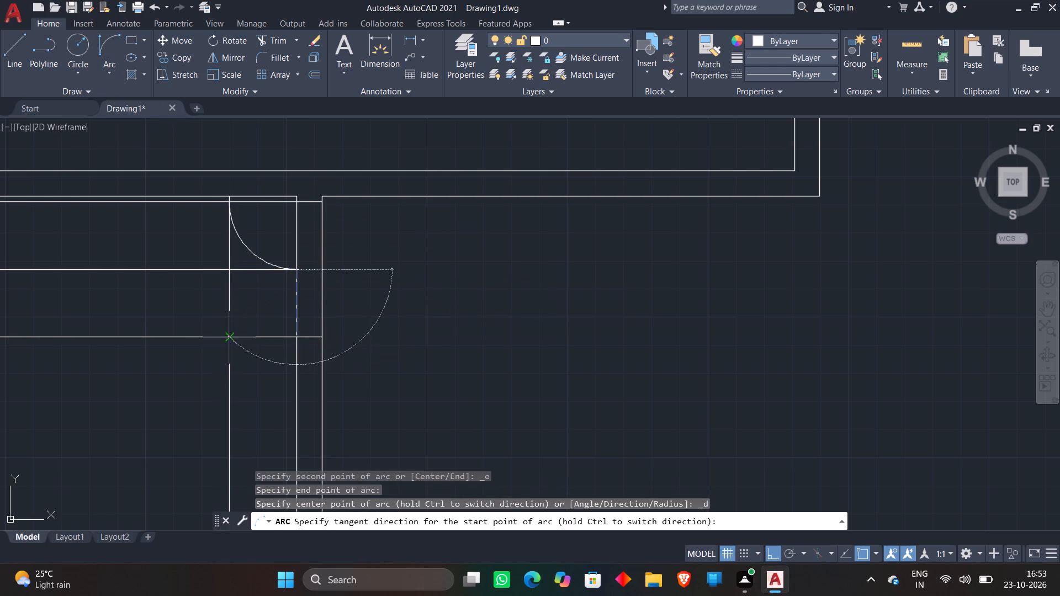
click(165, 242)
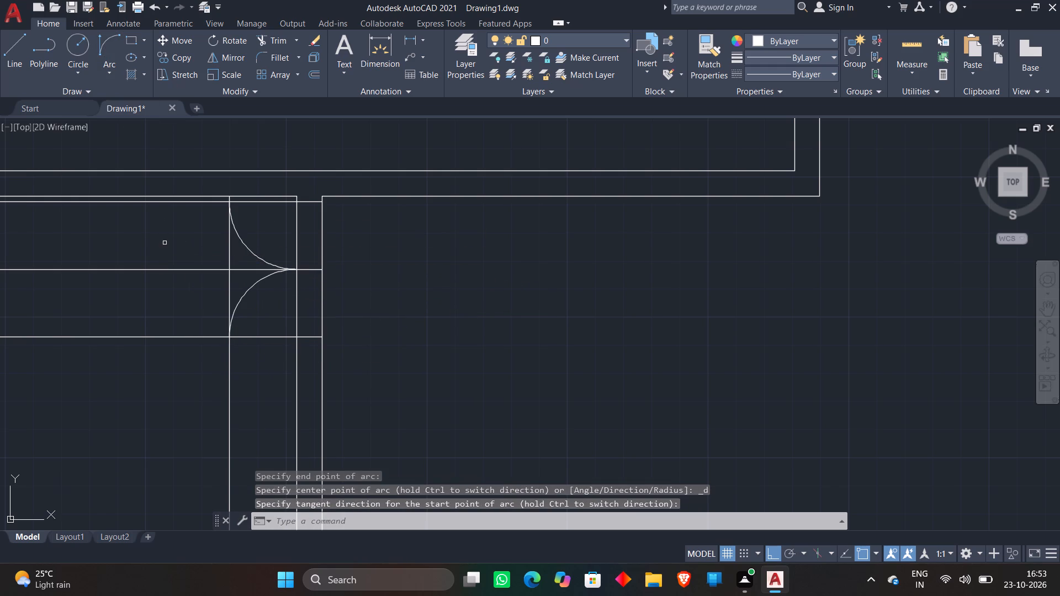
key(Escape)
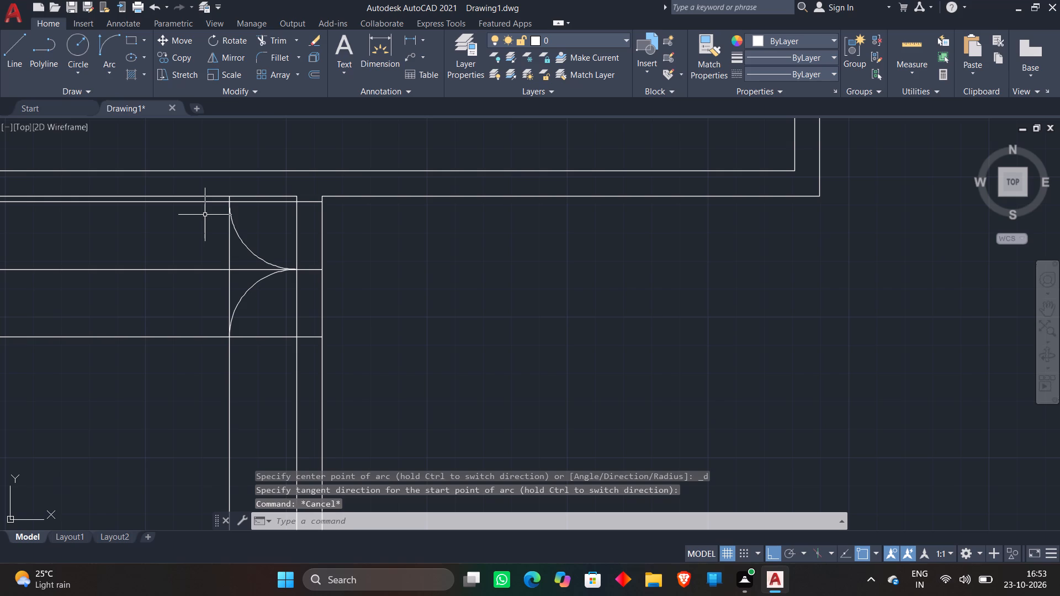
Trim the vertical offset stub above the double-door arcs and the three horizontal offset lines to the left of them.
key(t)
key(r)
key(space)
scroll(222, 193, up, 3)
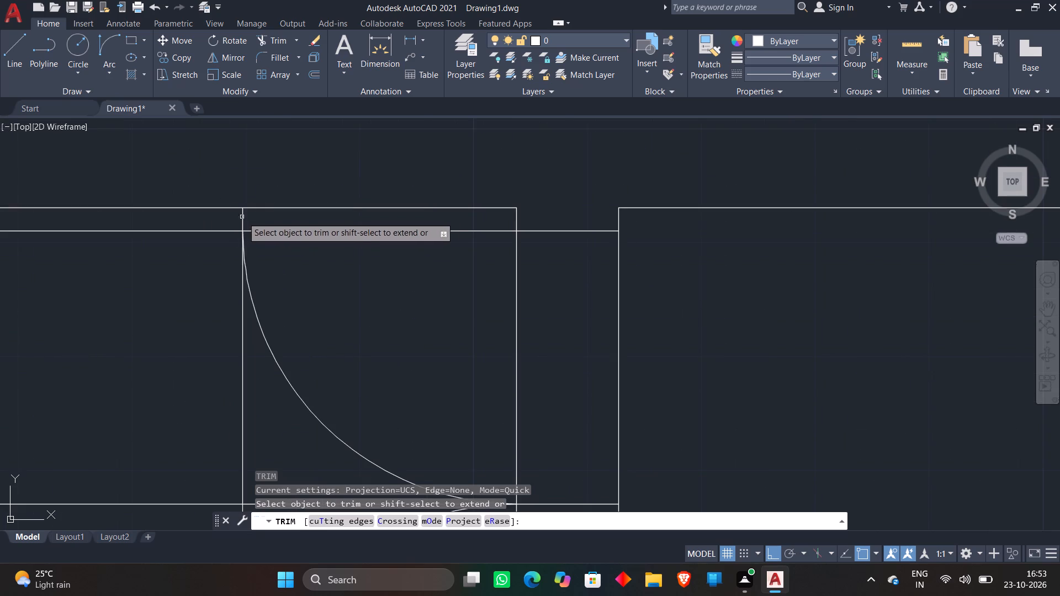
click(251, 215)
click(195, 247)
scroll(284, 251, down, 3)
scroll(356, 286, down, 1)
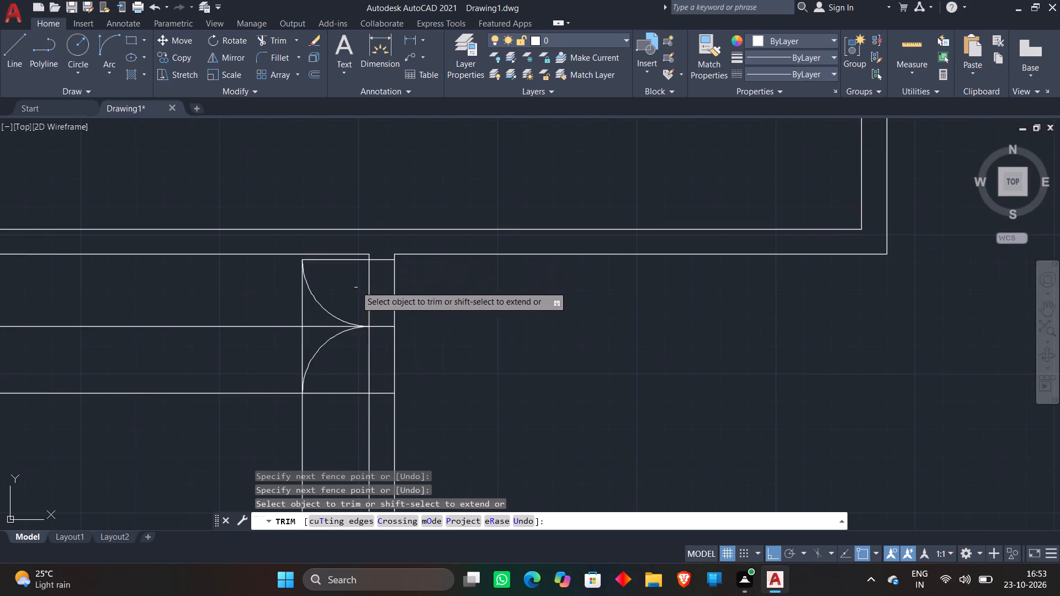
click(253, 302)
click(231, 449)
Trim away the vertical offset line below the double-door arcs and the middle offset line's piece between the arcs.
scroll(287, 407, down, 3)
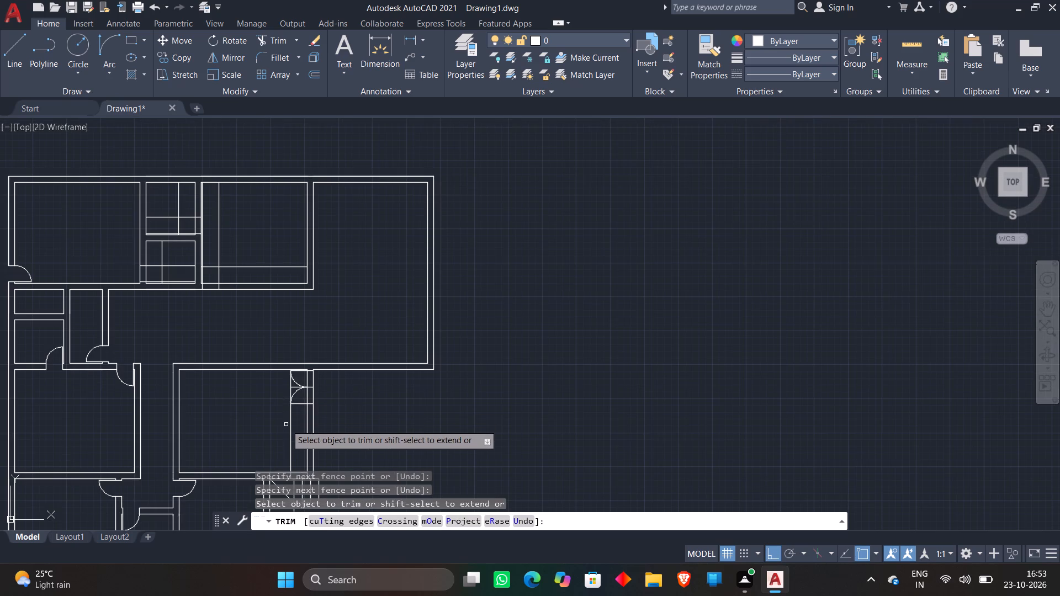
middle_drag(286, 424, 349, 302)
scroll(336, 369, up, 4)
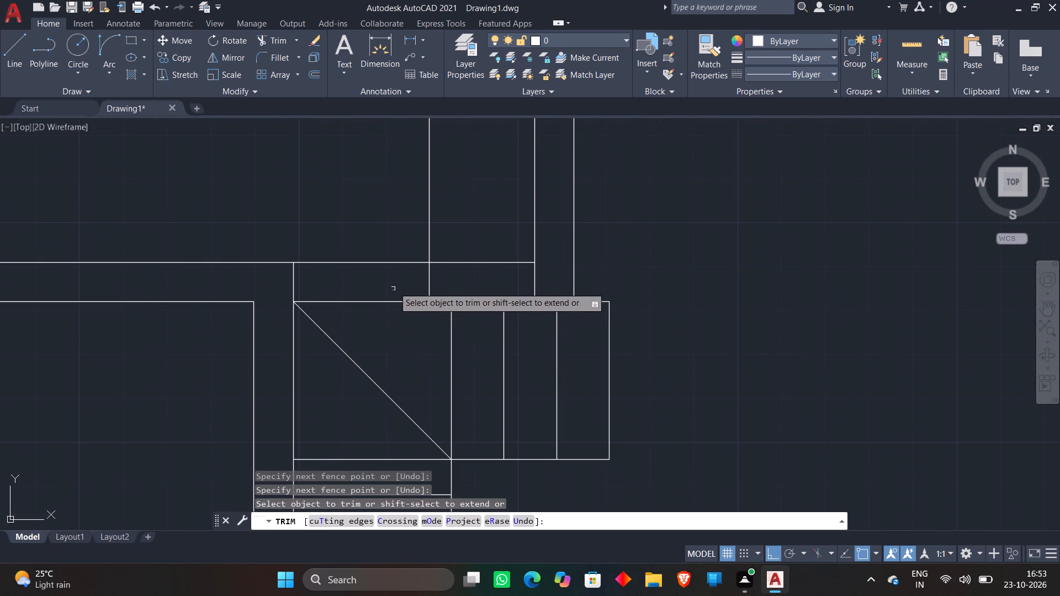
click(428, 275)
click(402, 215)
click(462, 187)
scroll(459, 186, down, 2)
middle_drag(452, 187, 432, 378)
middle_drag(410, 277, 410, 278)
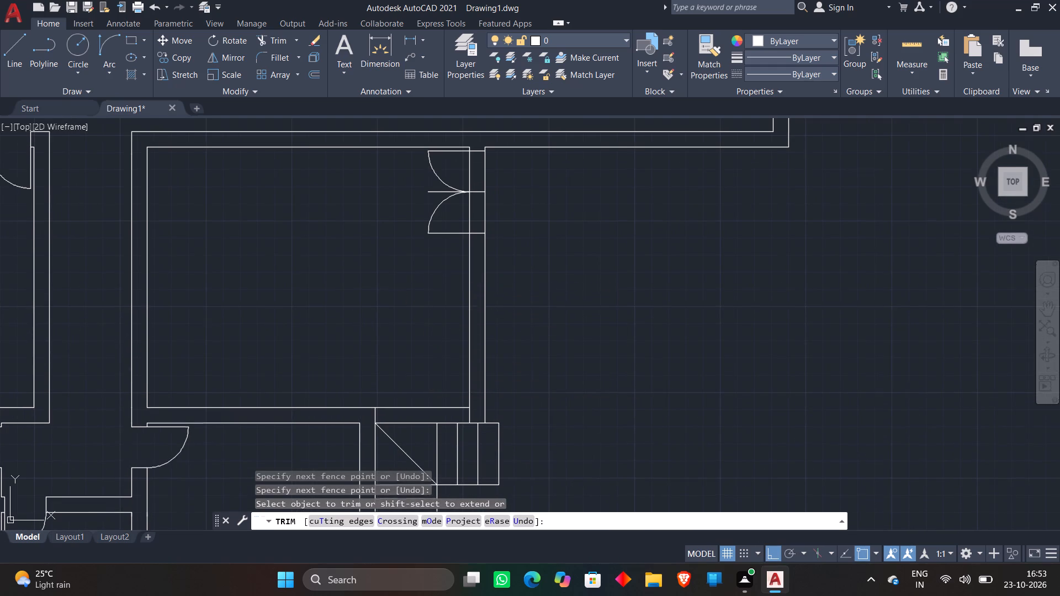
middle_drag(410, 278, 317, 404)
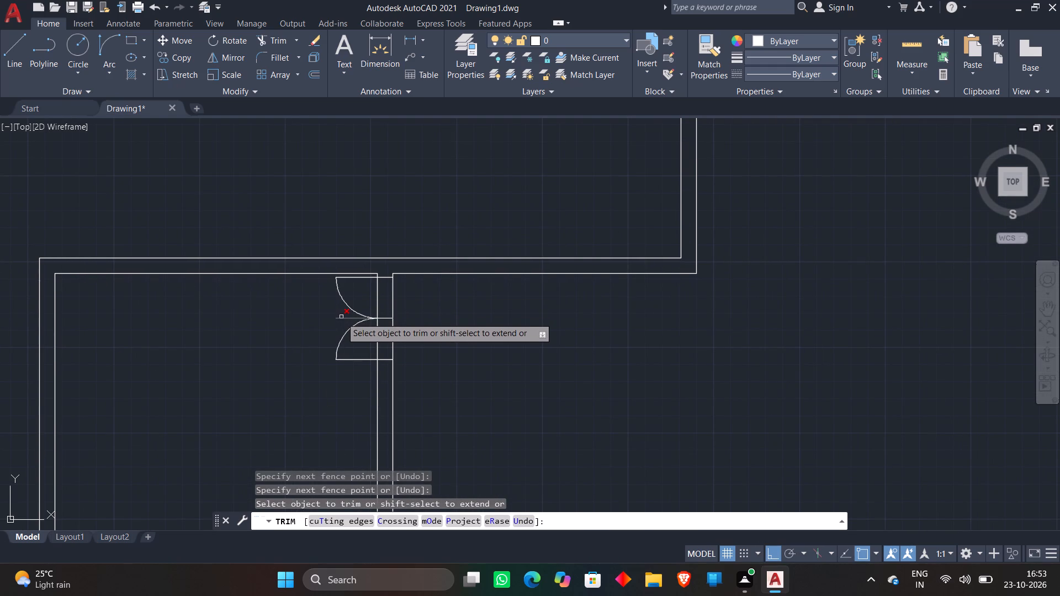
click(341, 317)
Trim both right wall lines between the double door's jambs and the leftover middle line in the wall to open the doorway.
scroll(390, 316, up, 2)
click(336, 294)
click(452, 279)
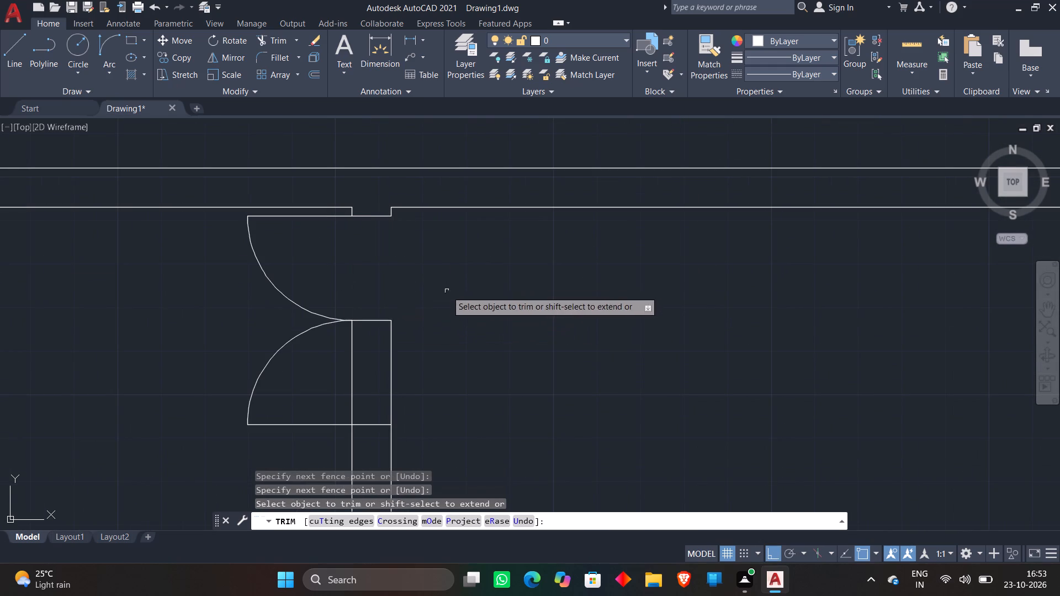
scroll(446, 294, down, 2)
click(386, 333)
click(439, 326)
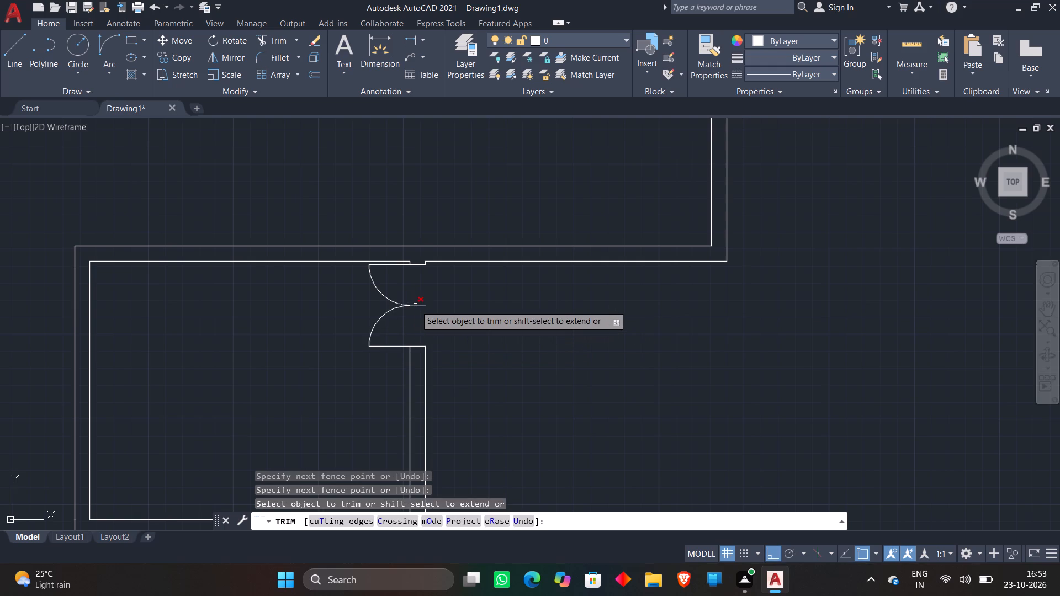
click(416, 305)
key(Escape)
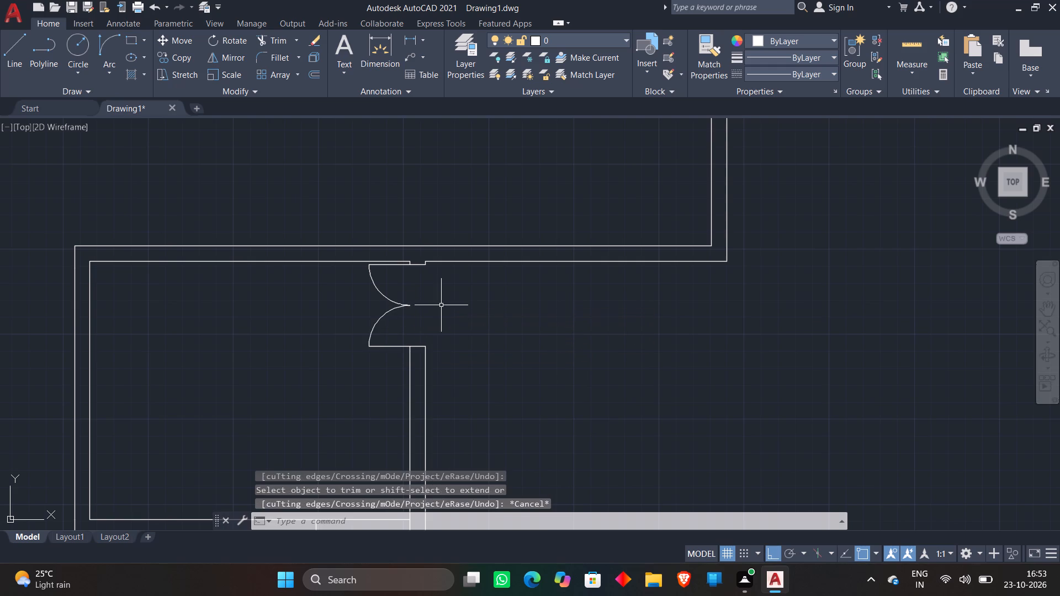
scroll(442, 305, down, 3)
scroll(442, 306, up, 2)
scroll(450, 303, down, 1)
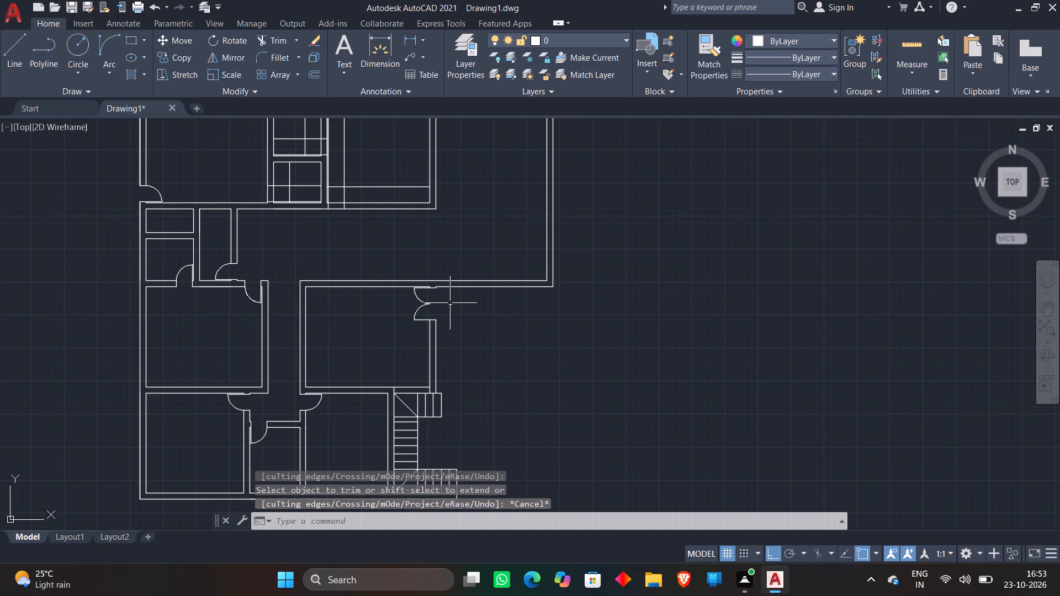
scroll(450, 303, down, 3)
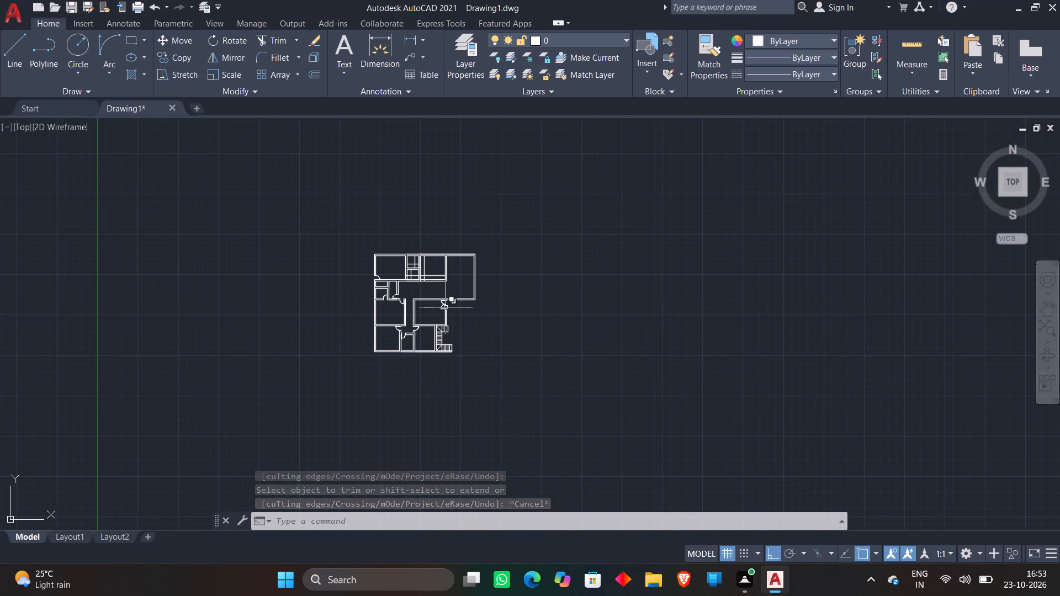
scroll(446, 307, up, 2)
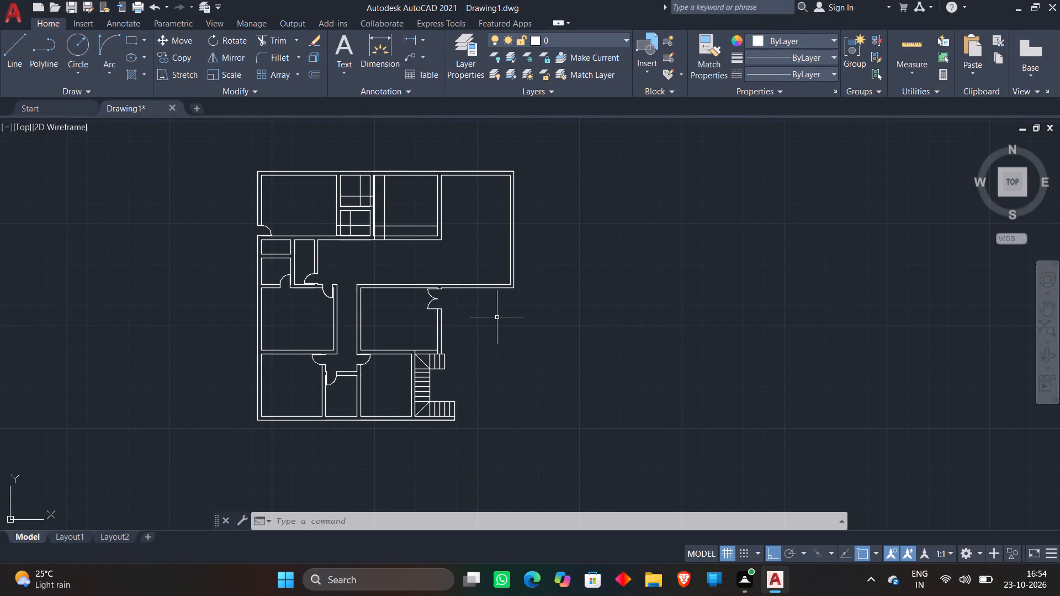
Draw lines from the large hall's bottom wall outer line, right of the double door: 2'9" up, 2' left, and down past the wall.
scroll(451, 286, up, 4)
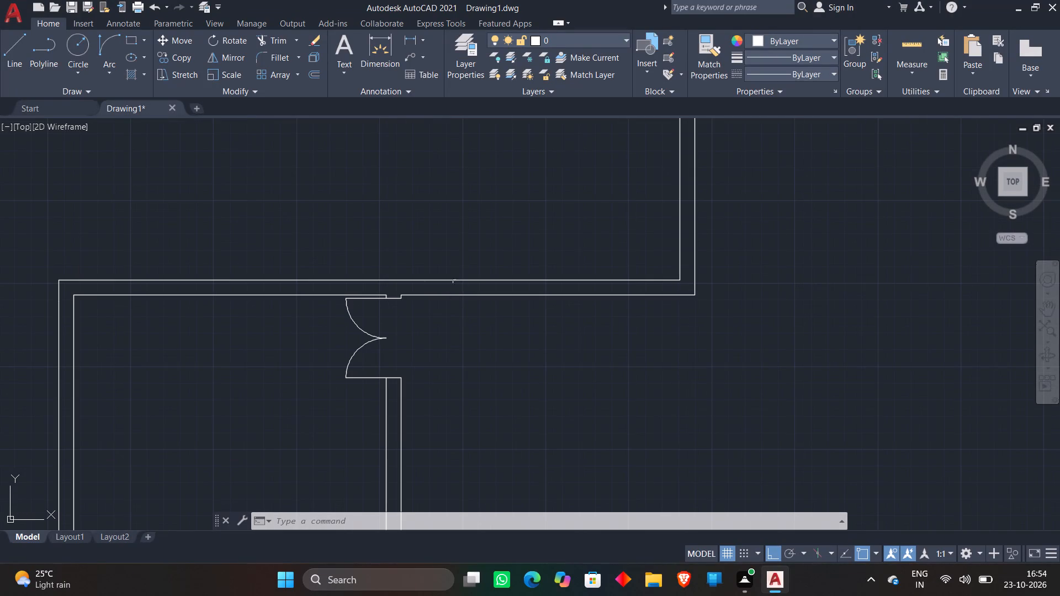
middle_drag(465, 246, 453, 322)
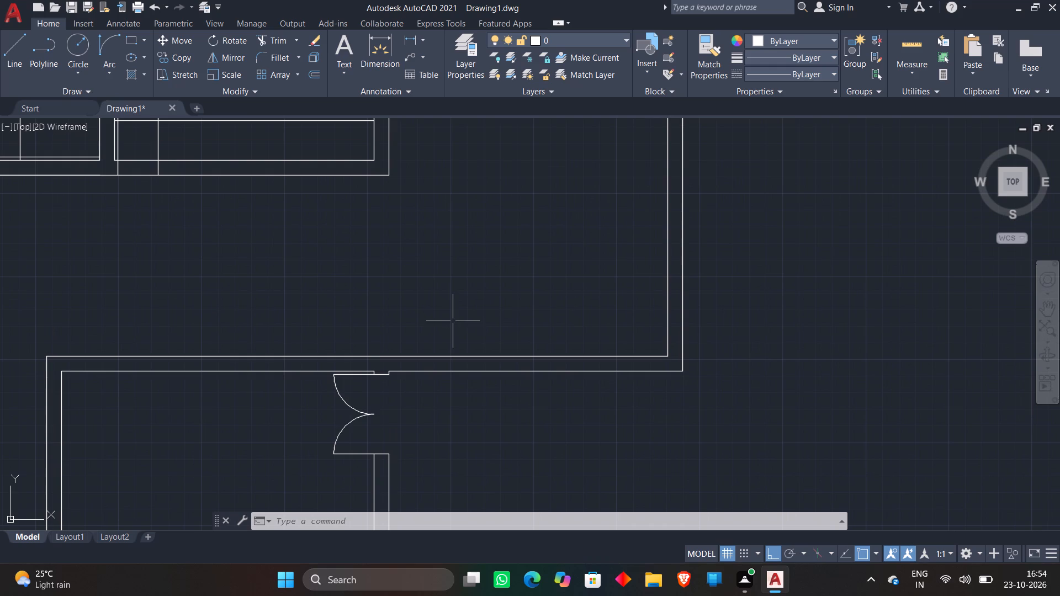
key(l)
key(Return)
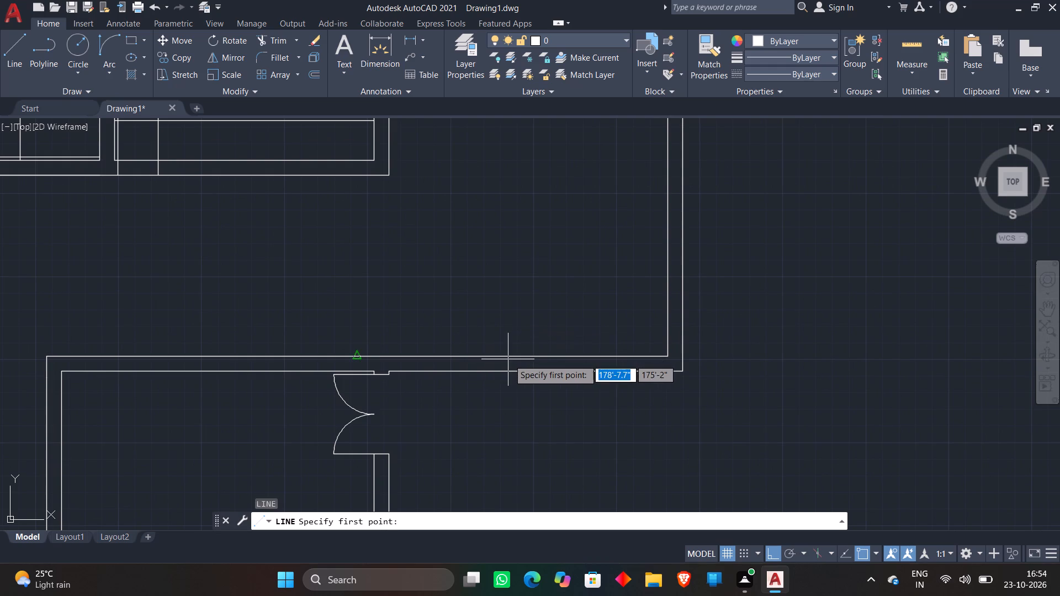
click(538, 370)
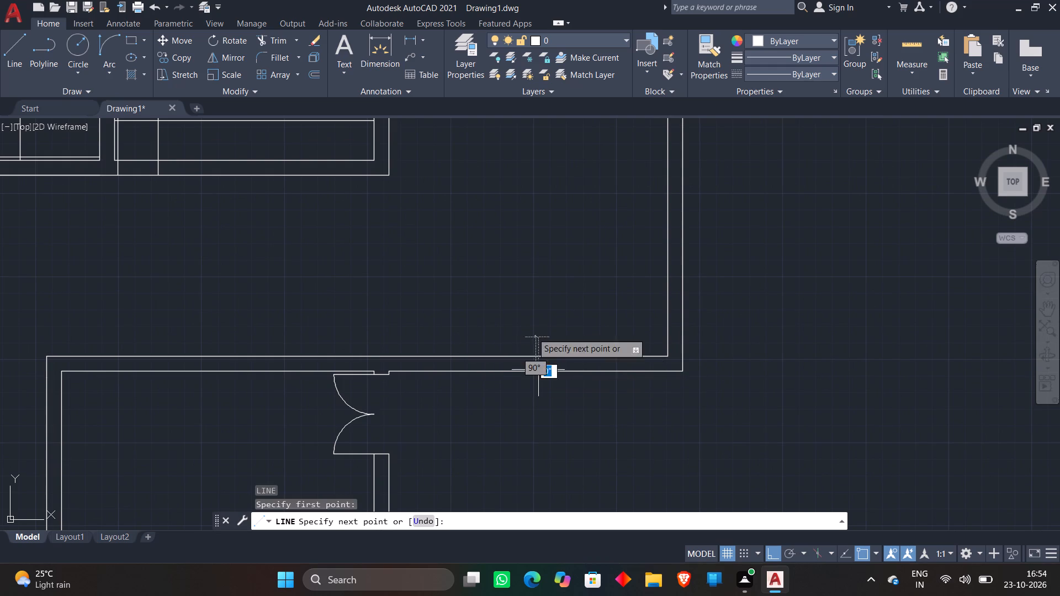
text(2'9")
key(Return)
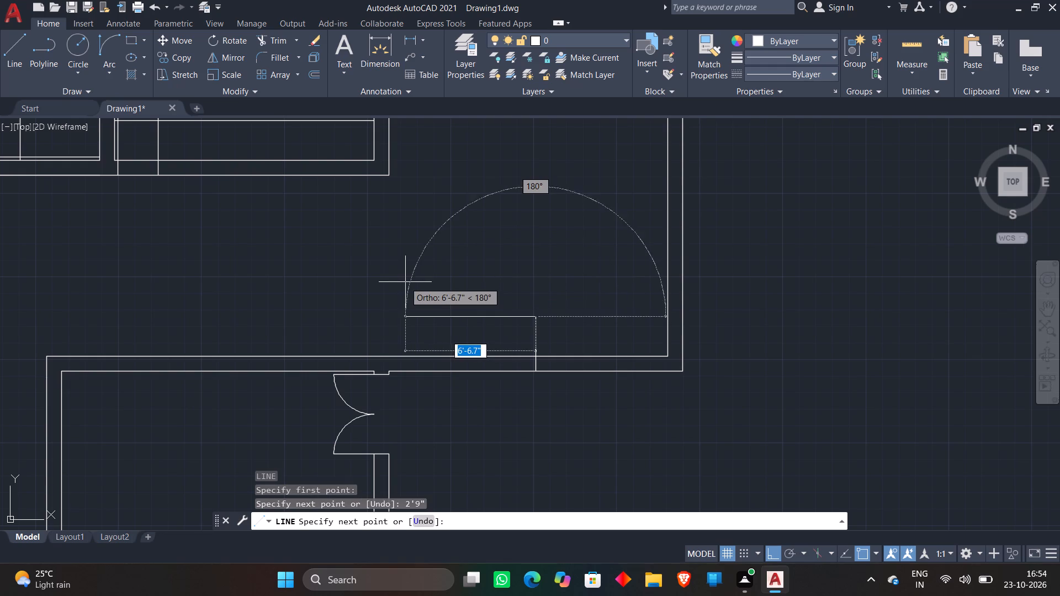
text(2')
key(Return)
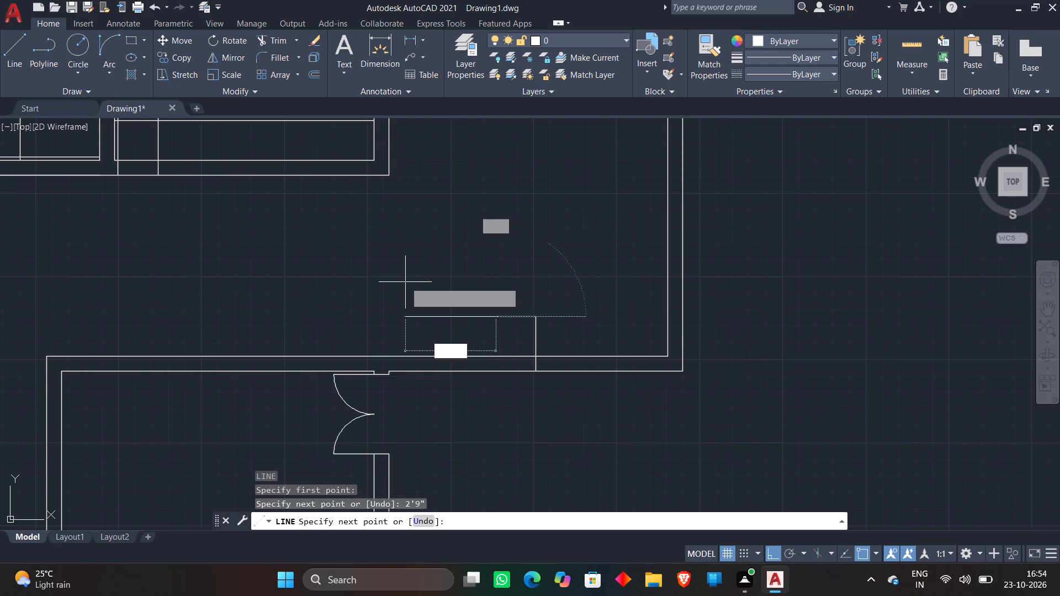
click(504, 400)
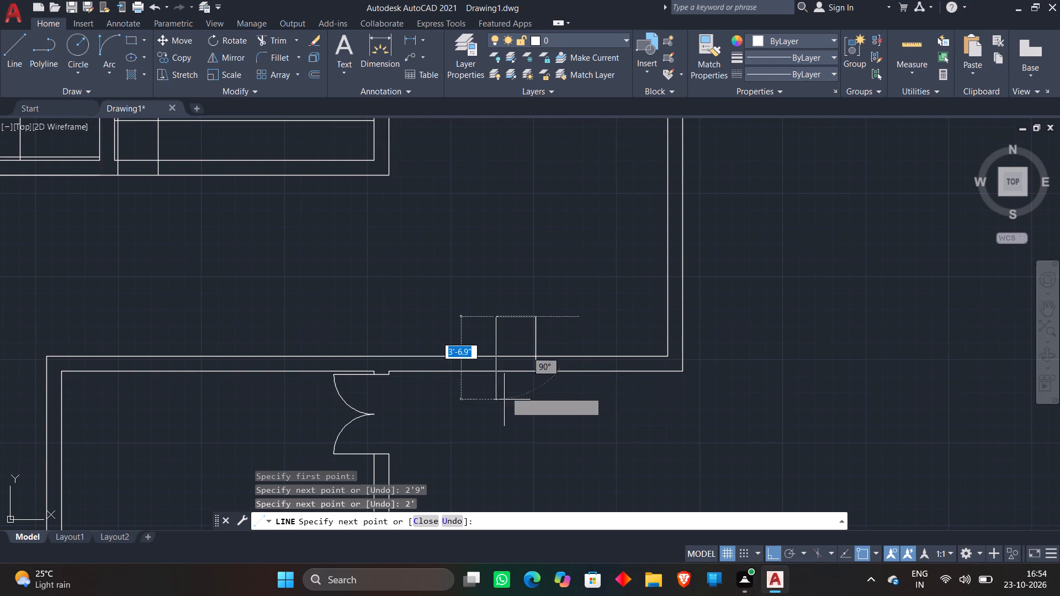
key(Escape)
Trim the new left vertical line's excess below the bottom wall's outer line.
text(tr)
key(space)
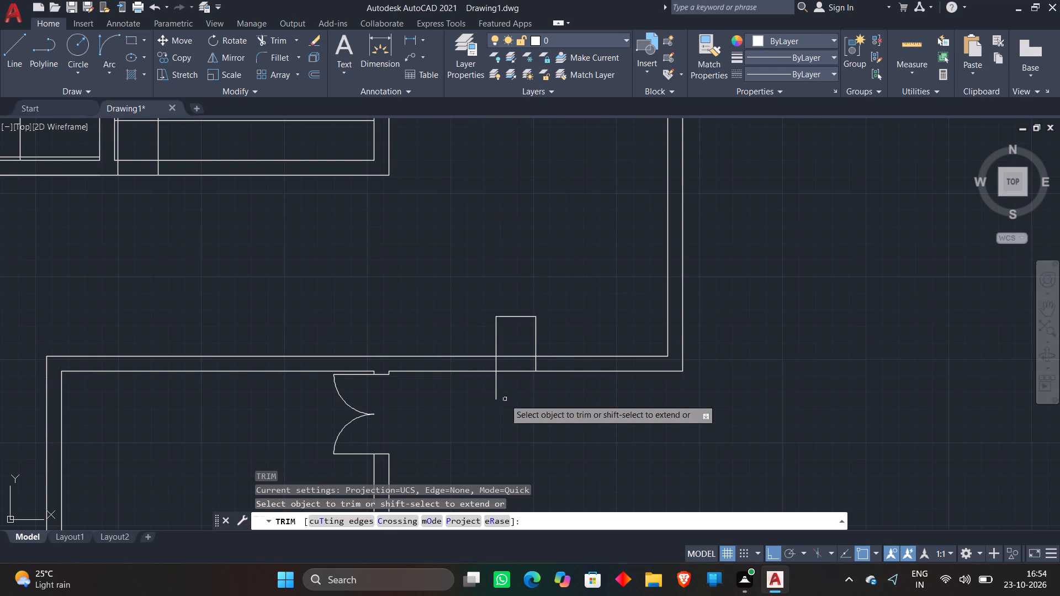
click(495, 381)
key(Escape)
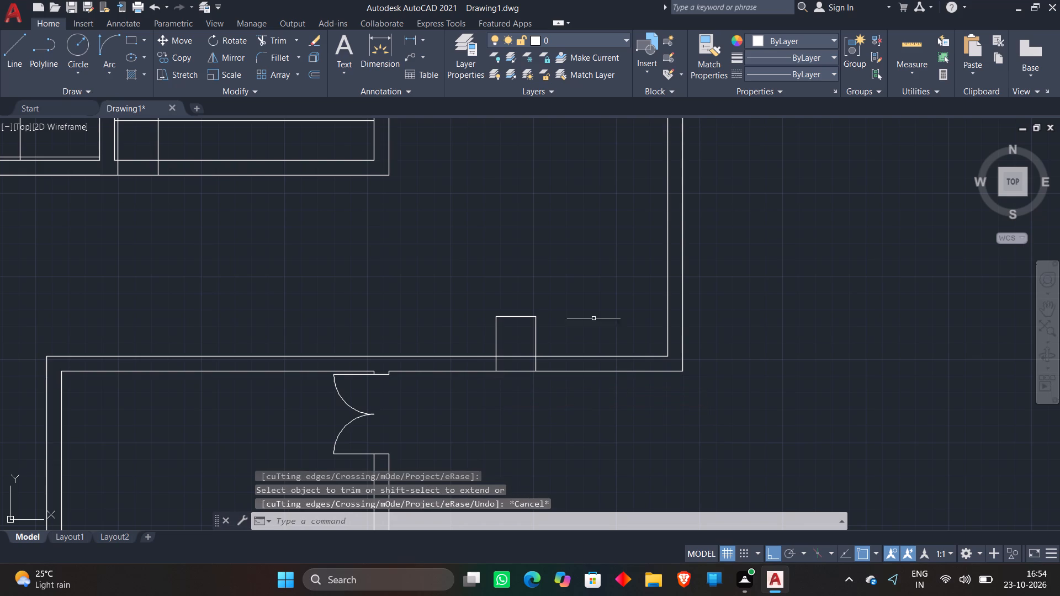
Draw lines from the top of the hall bottom wall's new middle vertical: 2' right, then down past the wall's outer line.
key(l)
key(space)
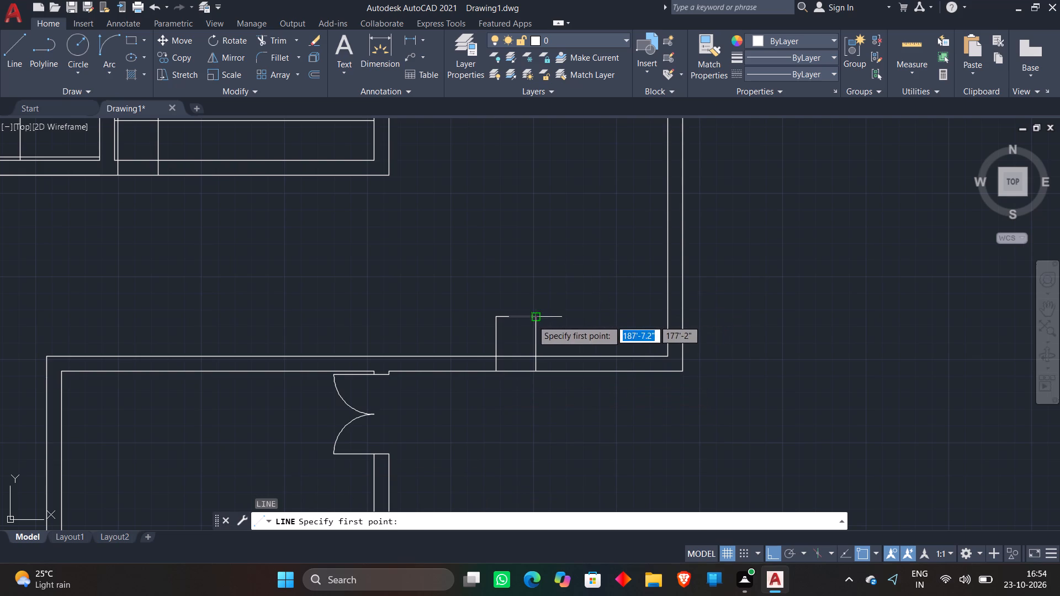
click(532, 320)
text(2')
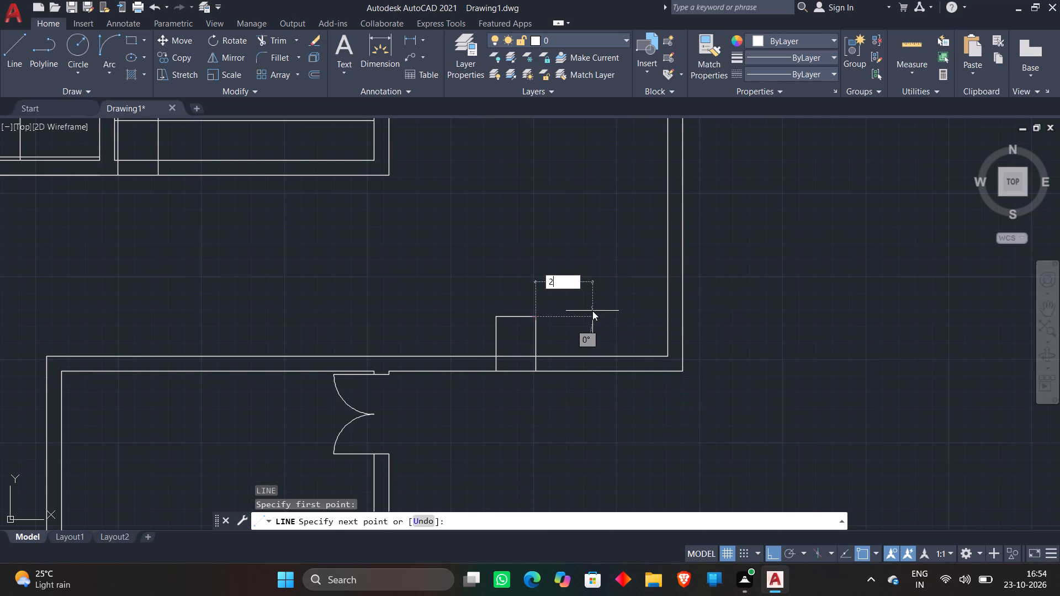
key(Return)
click(569, 449)
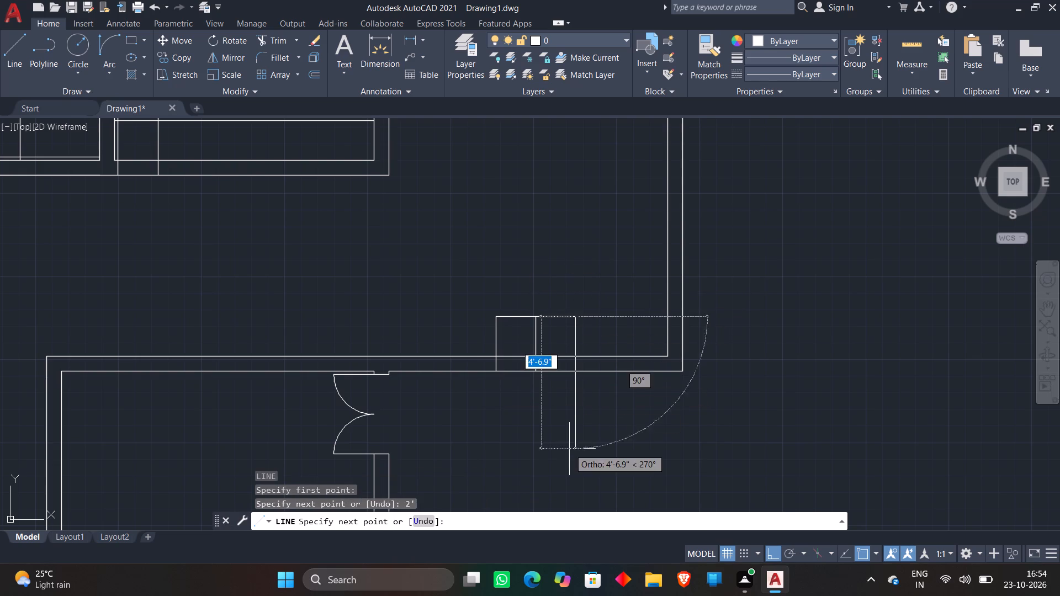
key(Escape)
Trim the new right vertical line's excess below the bottom wall's outer line.
text(tr)
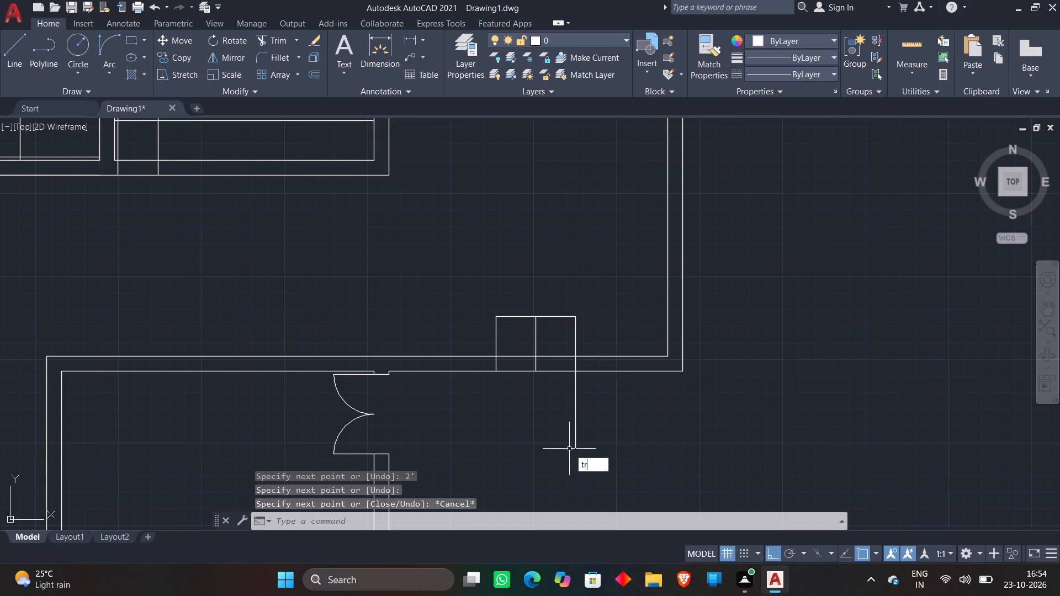
key(space)
click(587, 403)
click(570, 408)
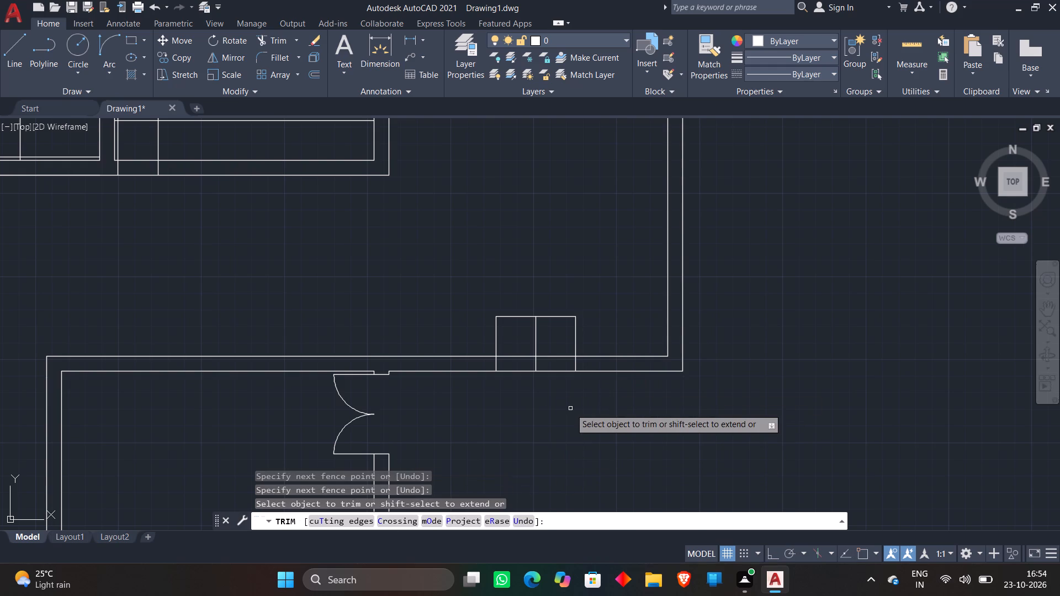
key(Escape)
Draw two mirrored door-swing arcs from the middle line at the wall's inner face to the frame's upper left and right corners.
click(103, 46)
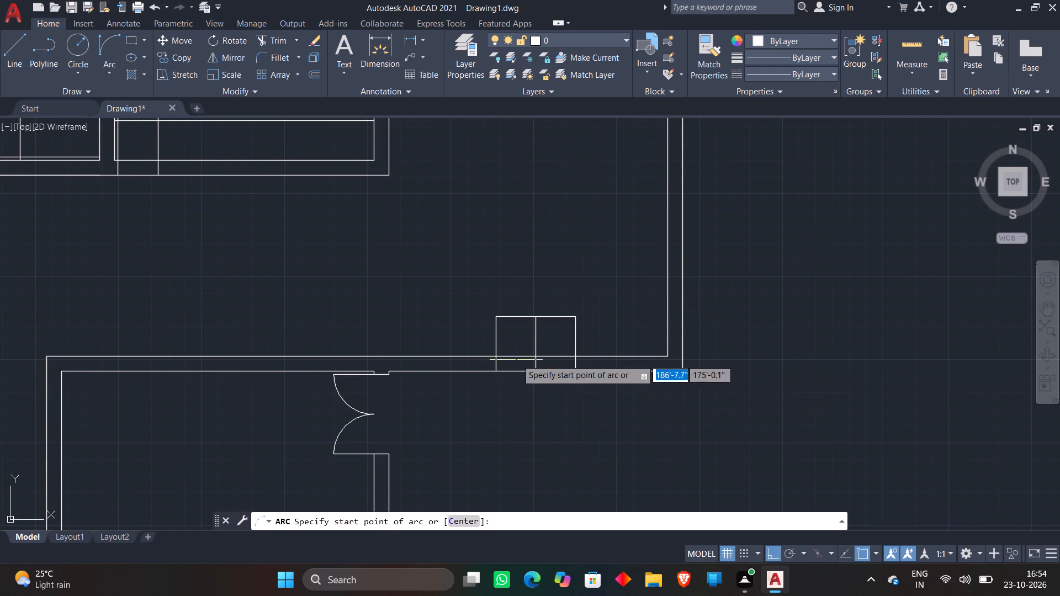
click(535, 358)
click(495, 316)
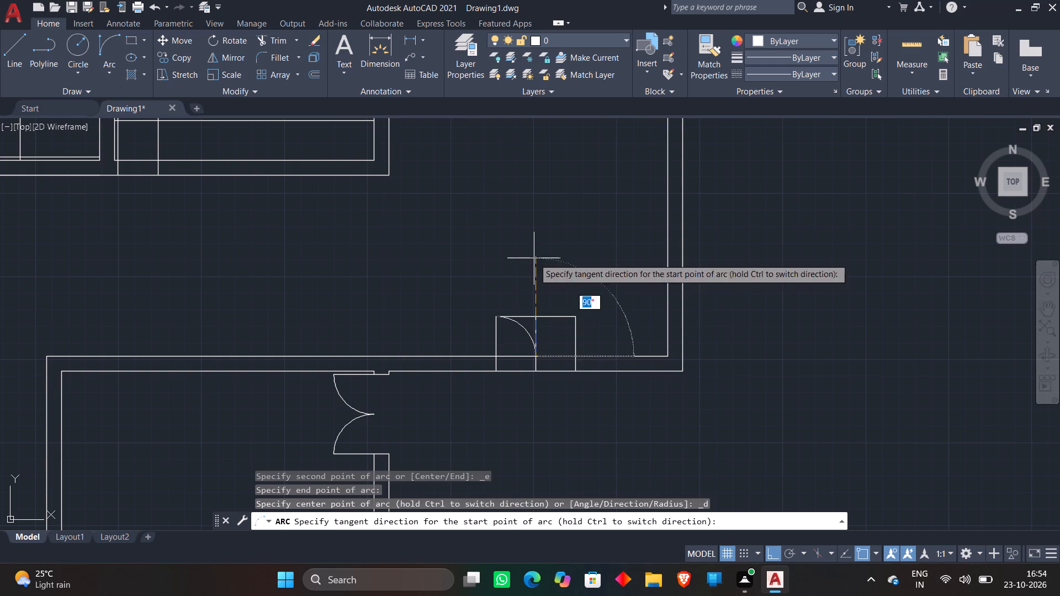
click(534, 258)
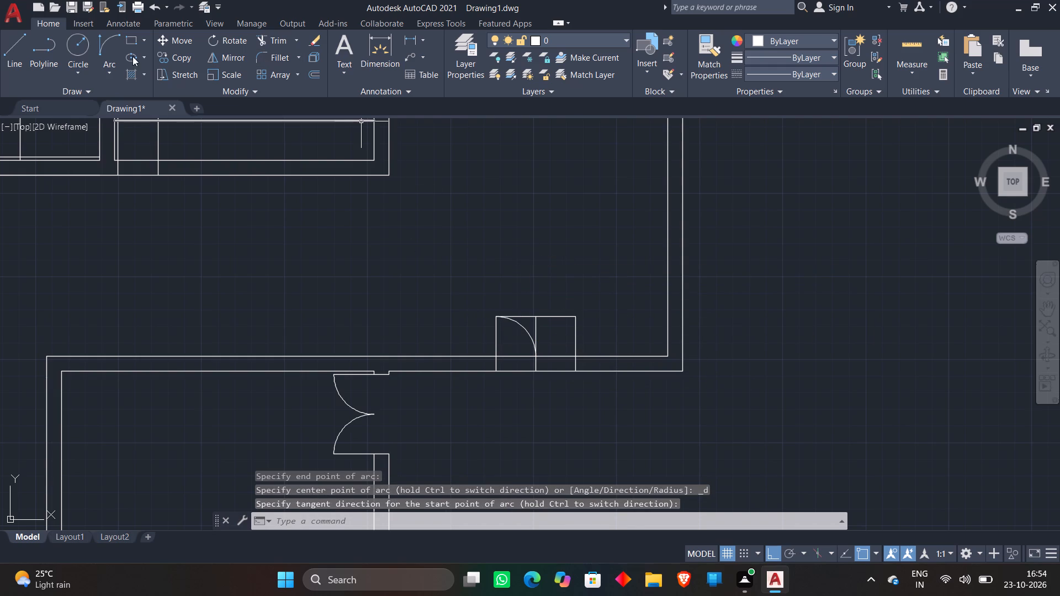
click(111, 40)
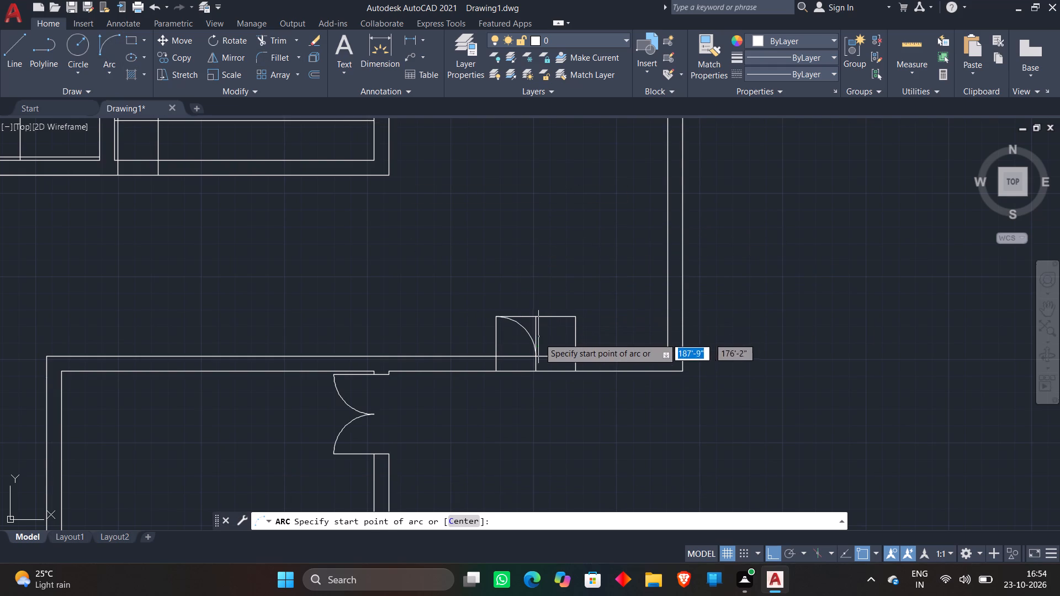
click(534, 355)
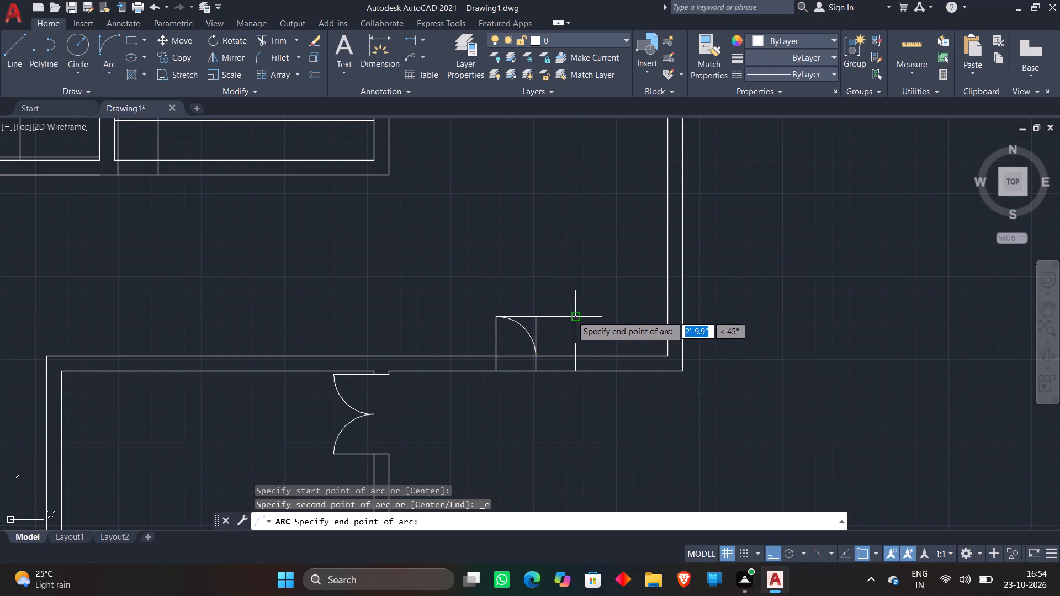
click(571, 316)
click(490, 249)
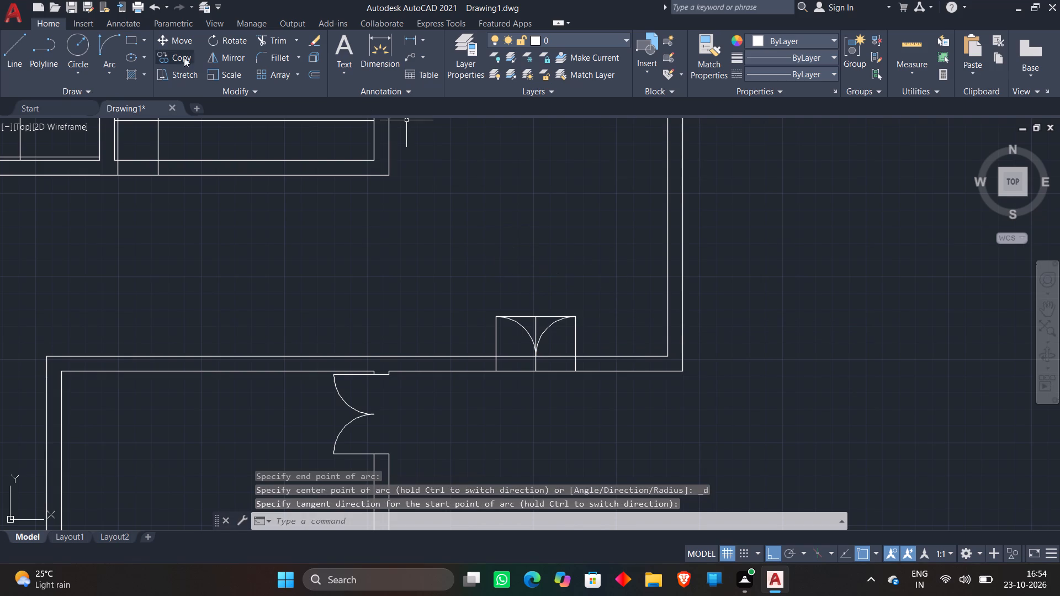
Trim away the middle vertical line between the two arcs and both halves of the frame's top line.
click(273, 41)
scroll(559, 338, up, 2)
click(495, 294)
click(492, 270)
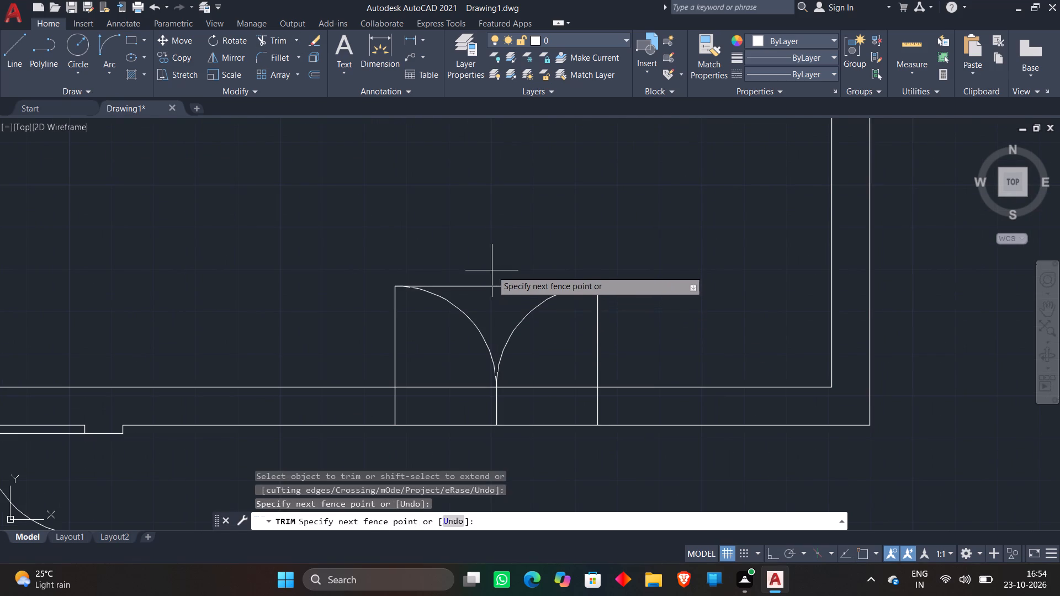
click(492, 300)
click(511, 279)
click(510, 306)
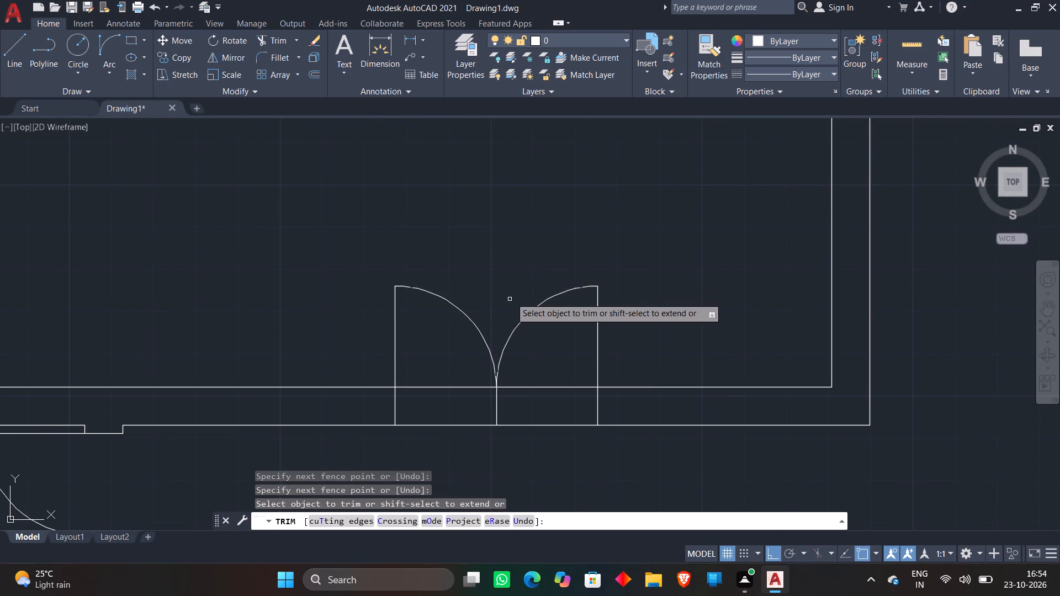
Trim both bottom wall lines between the new double door's jambs and the leftover middle line to open the doorway.
scroll(535, 284, down, 2)
scroll(518, 328, up, 3)
click(447, 301)
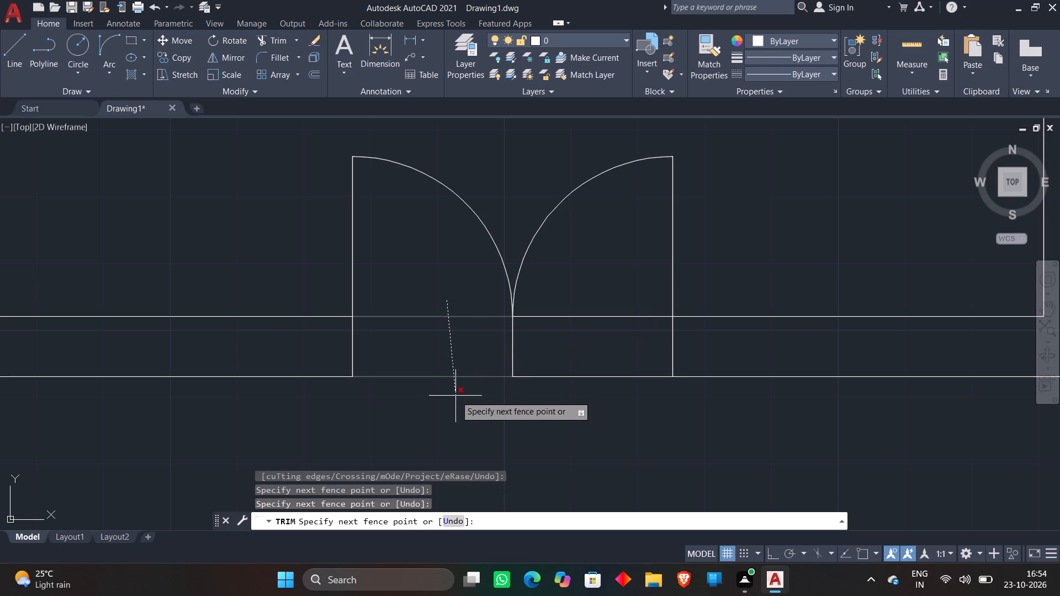
click(455, 398)
click(516, 343)
click(509, 352)
click(563, 302)
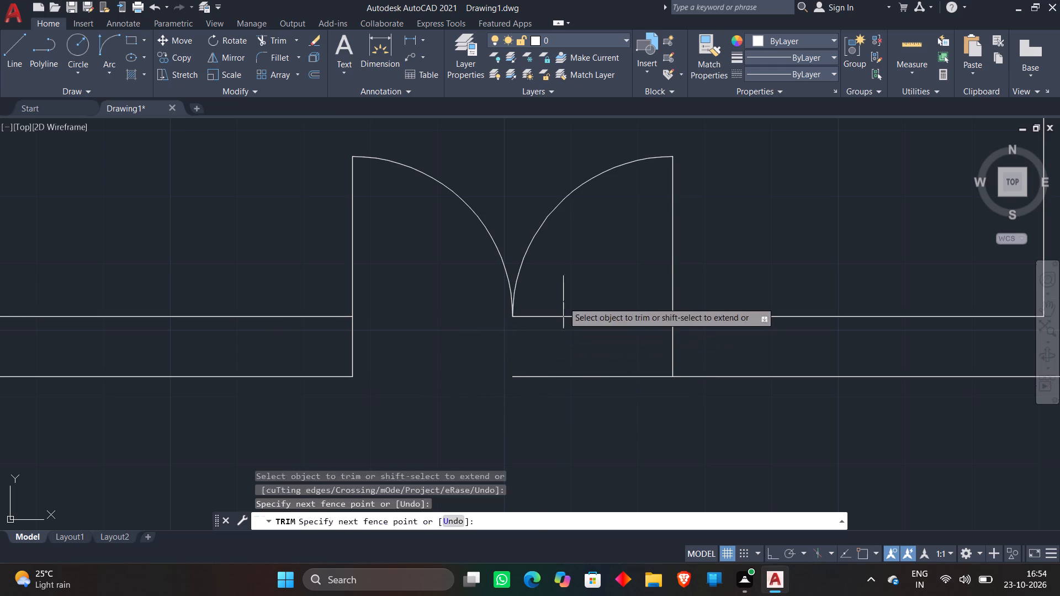
click(562, 417)
scroll(586, 345, down, 4)
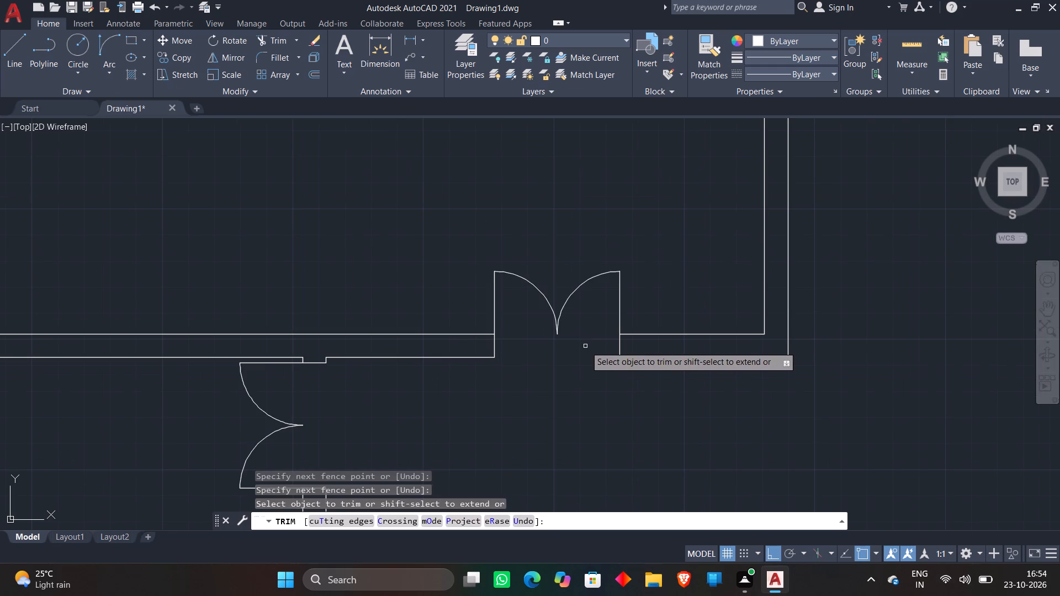
key(Escape)
Draw a door-swing arc at the bottom-left corner of the upper middle room, from the inner wall line to the left jamb line's offset intersection.
scroll(585, 346, down, 2)
scroll(595, 285, down, 1)
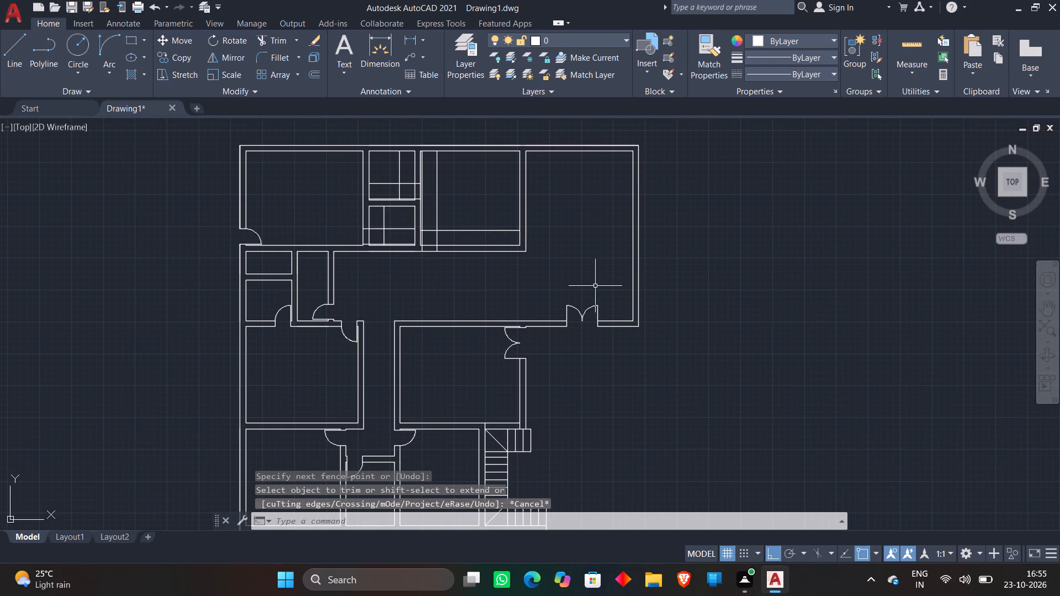
scroll(457, 215, up, 2)
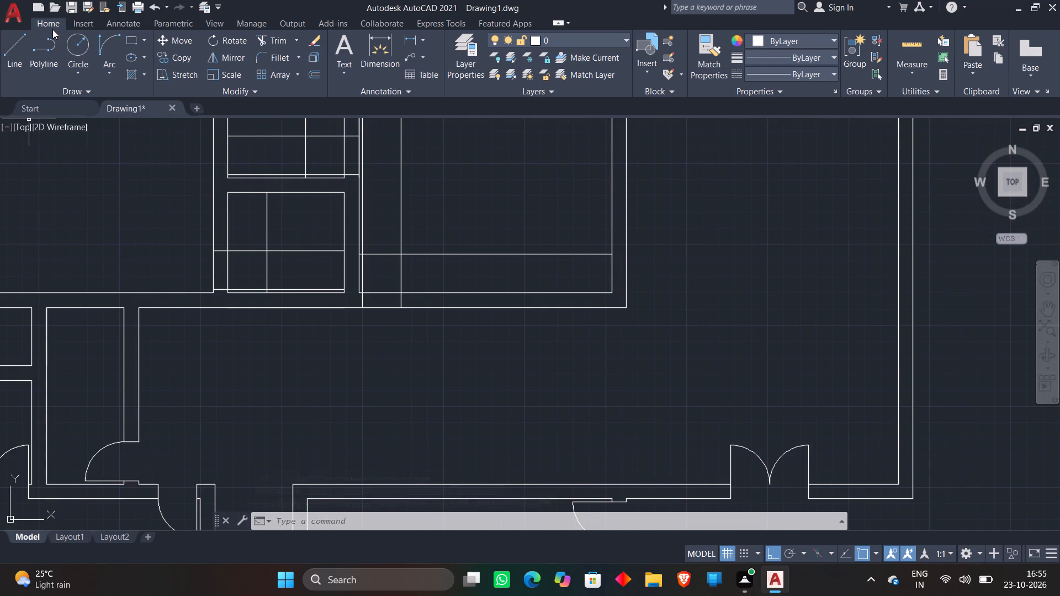
click(108, 46)
scroll(389, 269, up, 1)
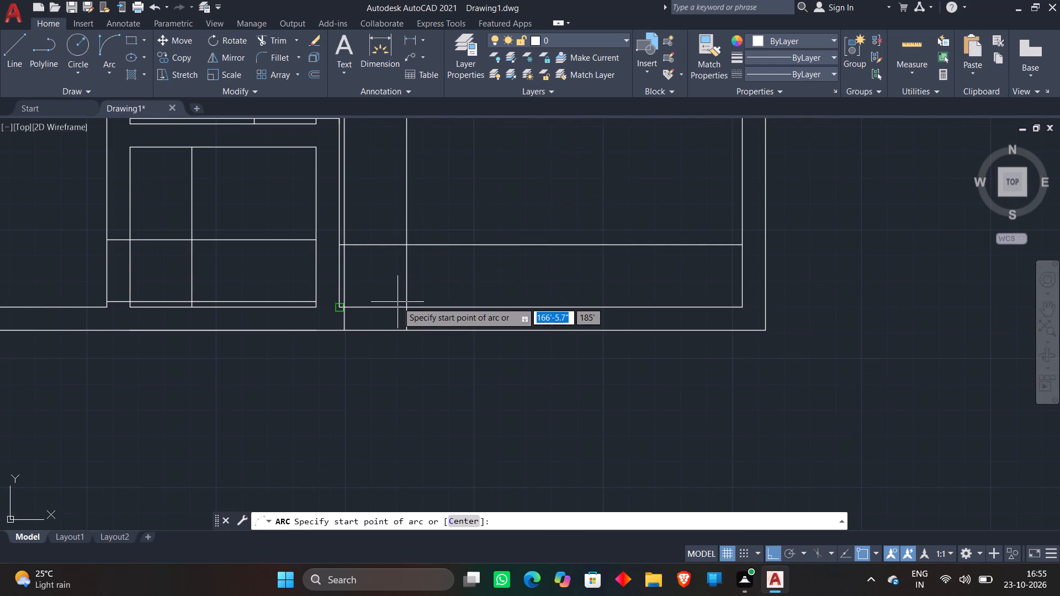
click(407, 307)
scroll(356, 241, up, 3)
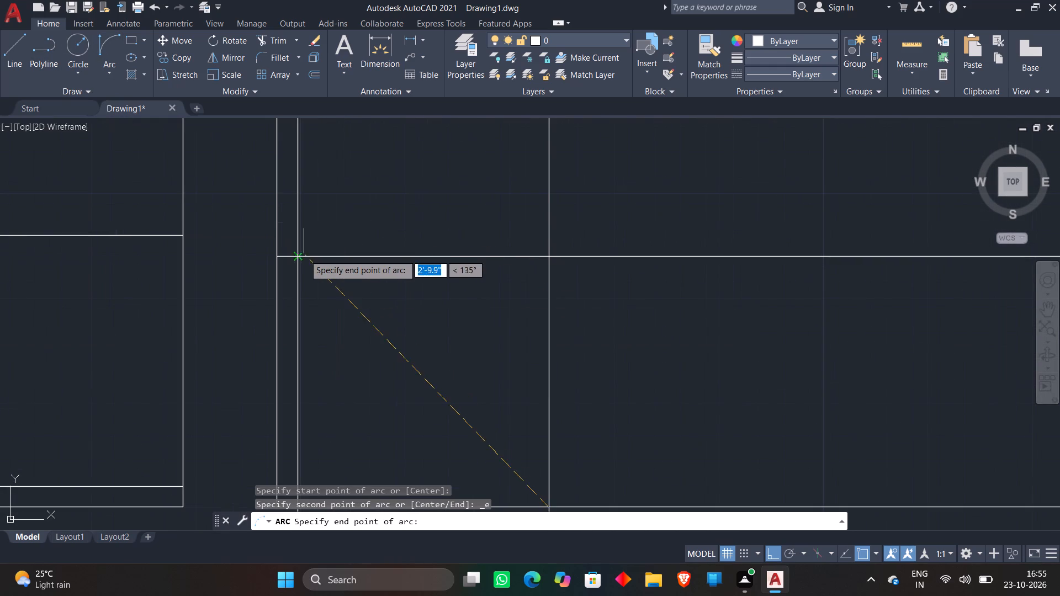
click(298, 256)
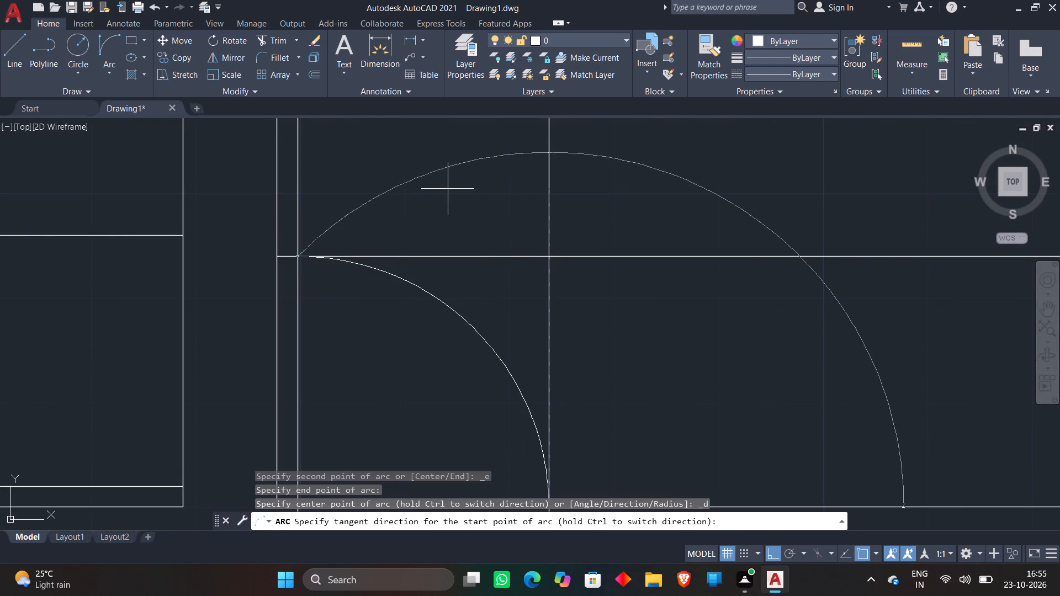
click(505, 178)
Trim the offset lines around the new arc, keeping only the left jamb line and the right jamb piece within the wall.
scroll(505, 178, down, 3)
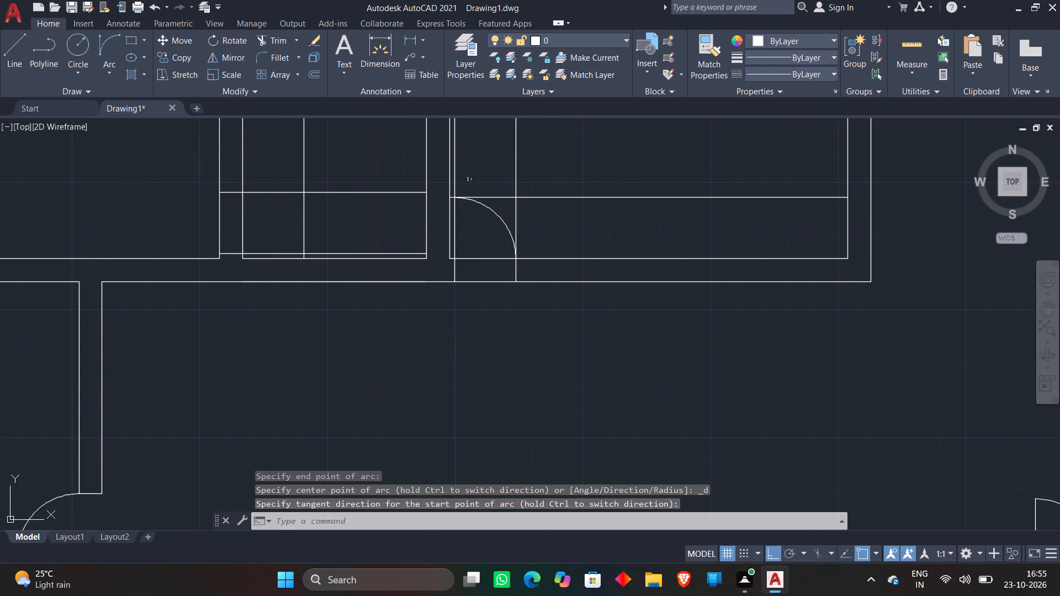
click(282, 42)
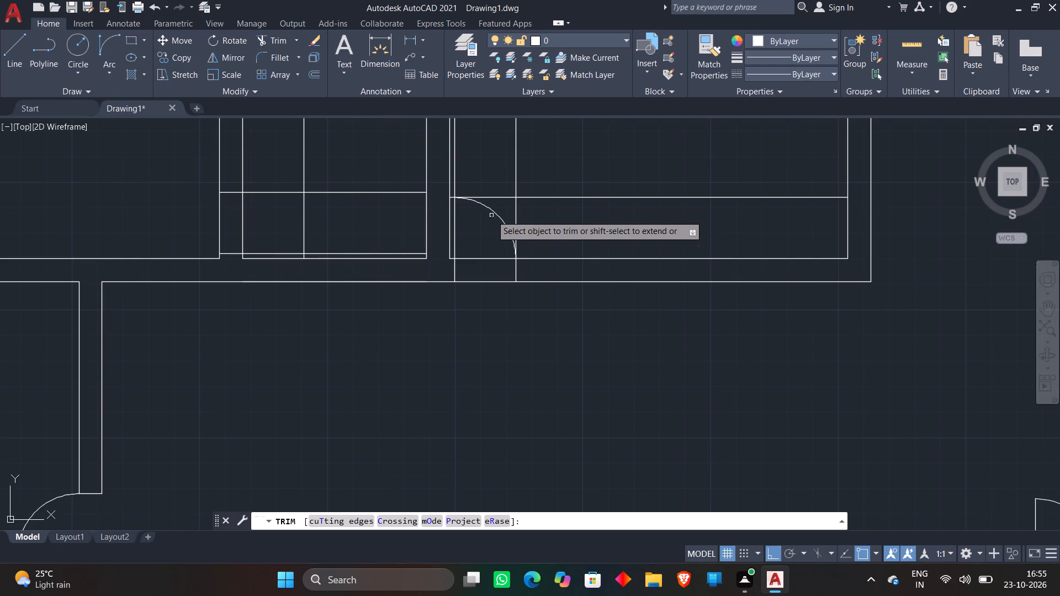
scroll(457, 189, up, 3)
click(427, 225)
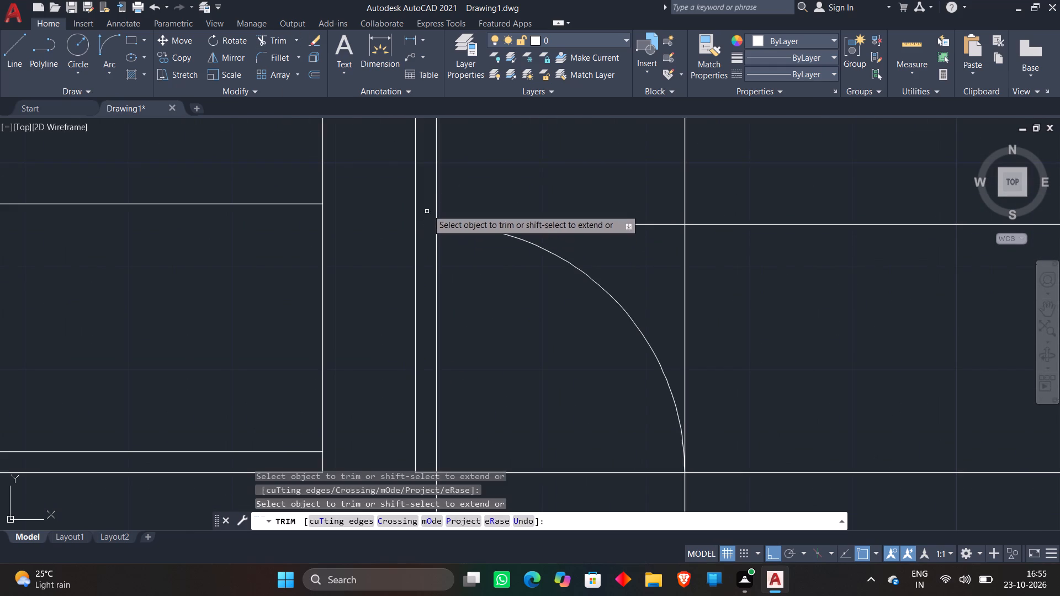
click(431, 202)
click(469, 189)
scroll(556, 178, down, 3)
click(569, 181)
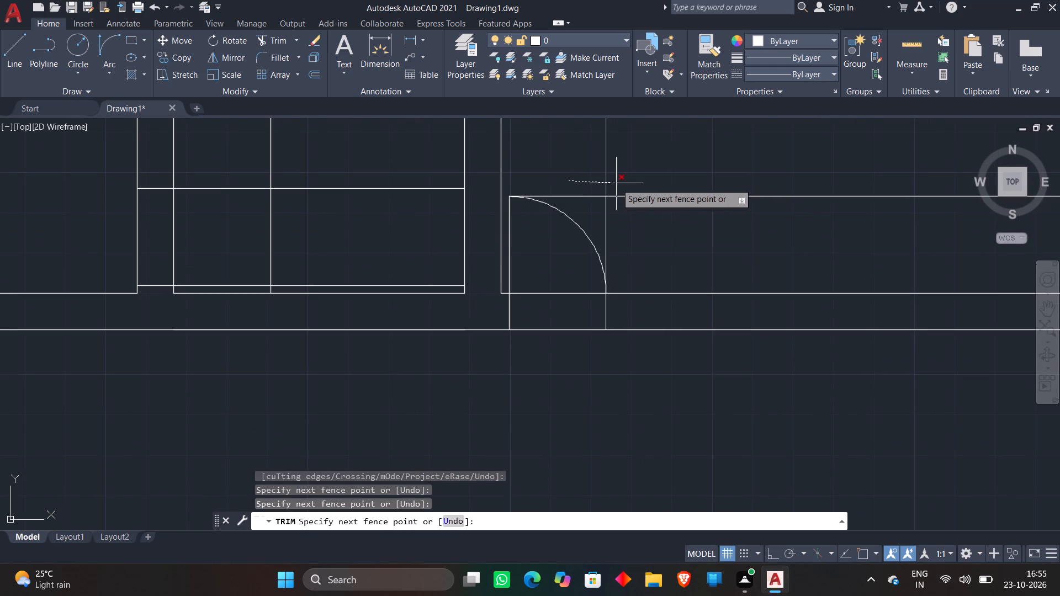
double_click(617, 183)
click(621, 204)
click(619, 195)
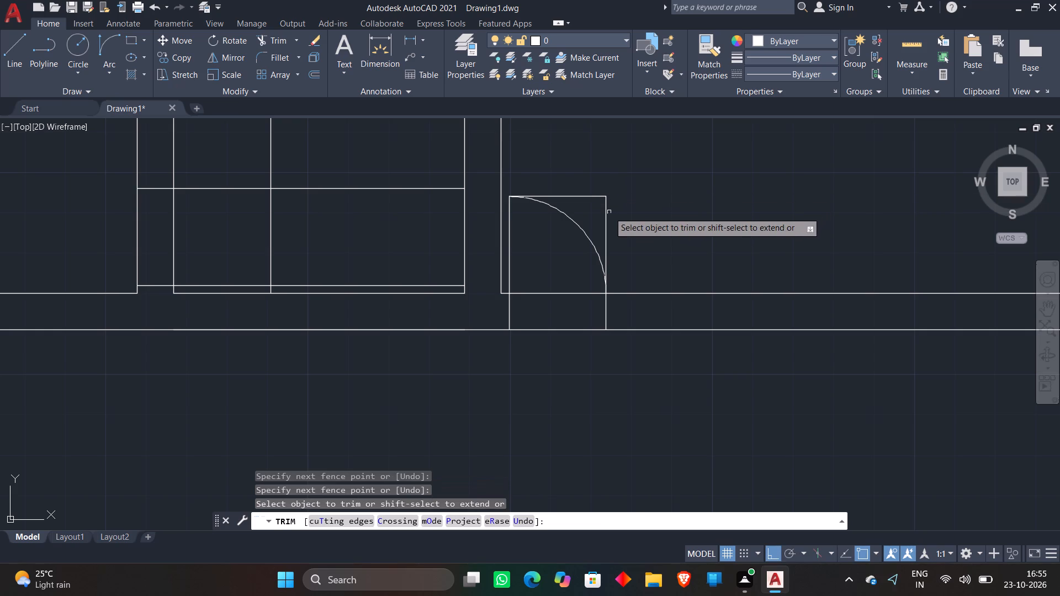
click(607, 214)
click(596, 195)
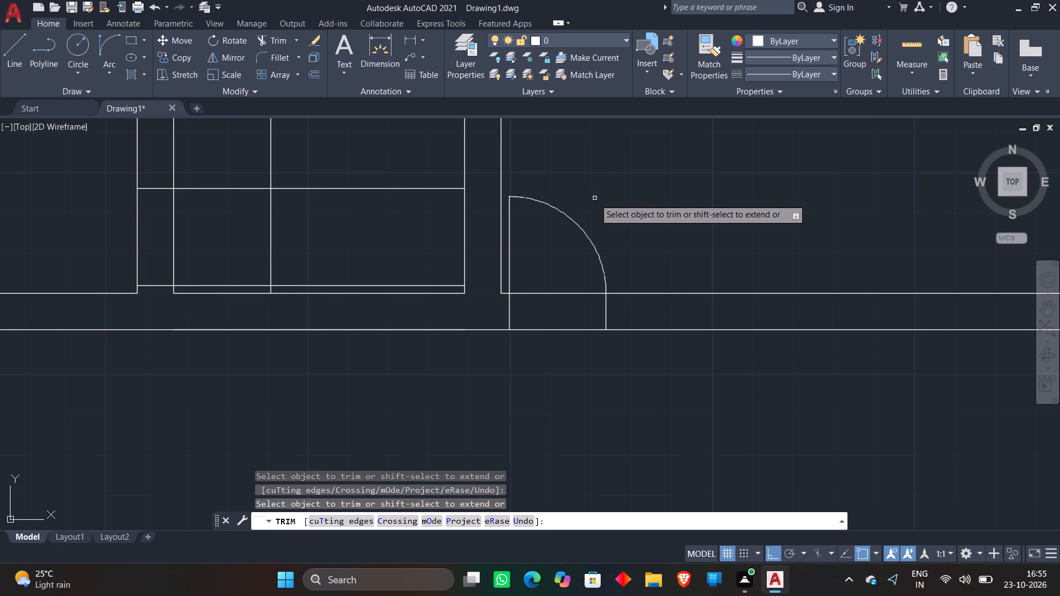
Trim both bottom wall lines of the upper middle room between the single door's jambs to open the doorway.
click(554, 284)
click(550, 336)
scroll(550, 333, down, 3)
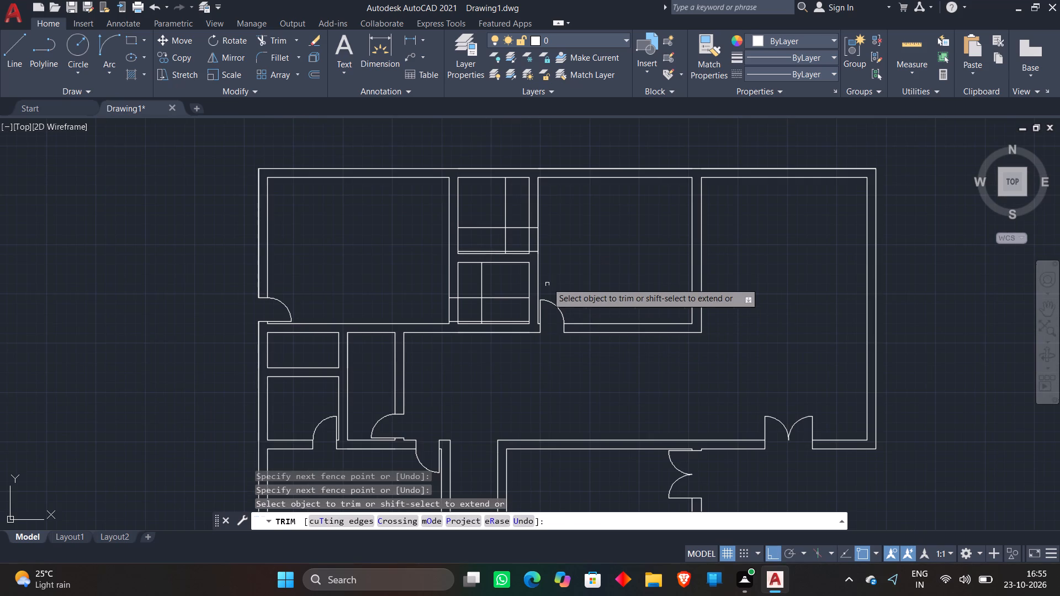
key(space)
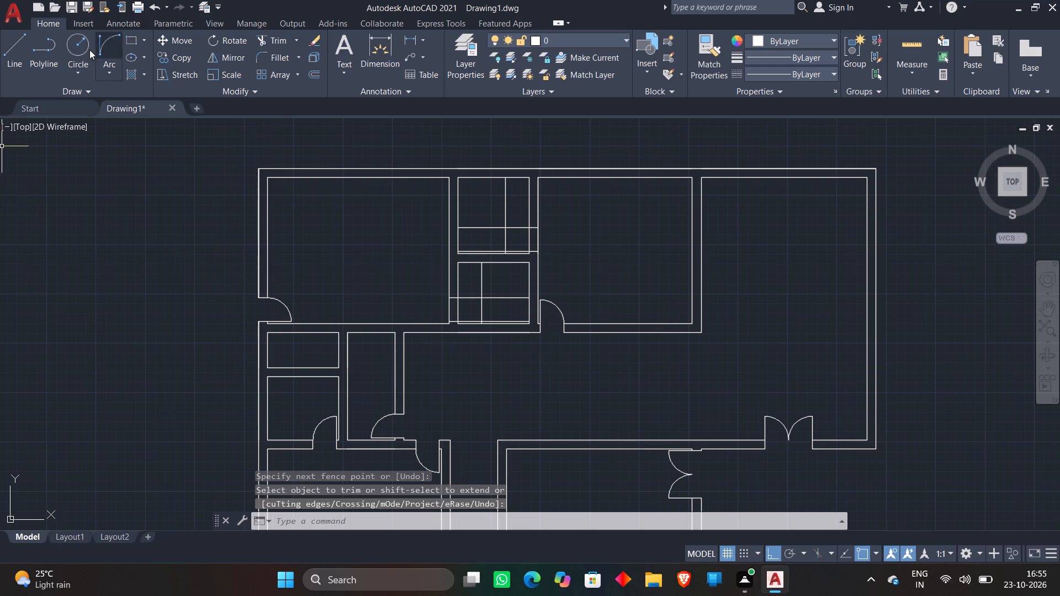
Draw a door-swing arc in the lower small room, from its left inner wall at the upper offset line to the vertical-lower offset intersection.
click(104, 44)
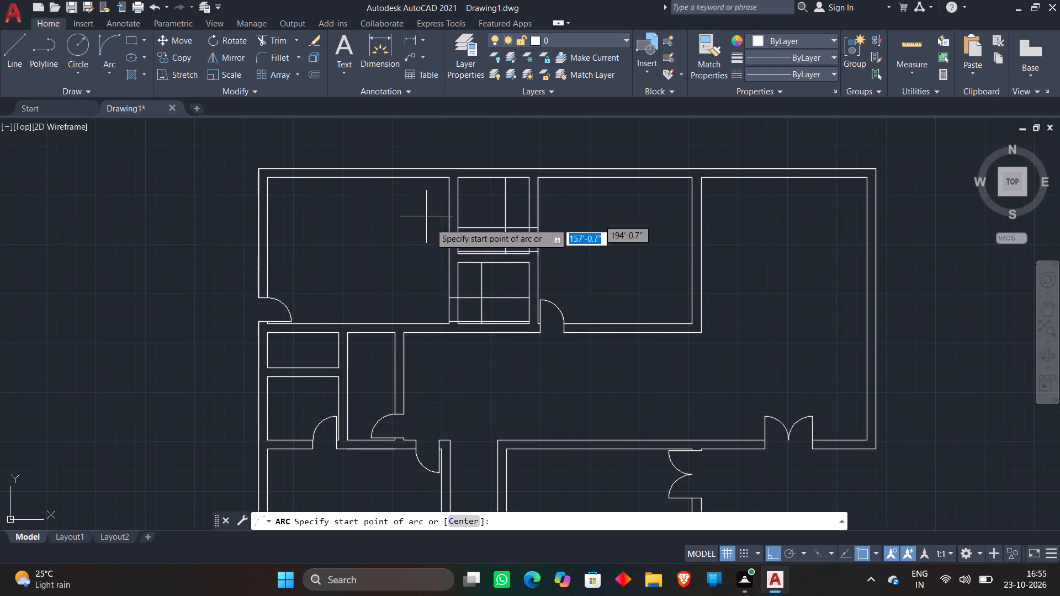
scroll(435, 225, up, 2)
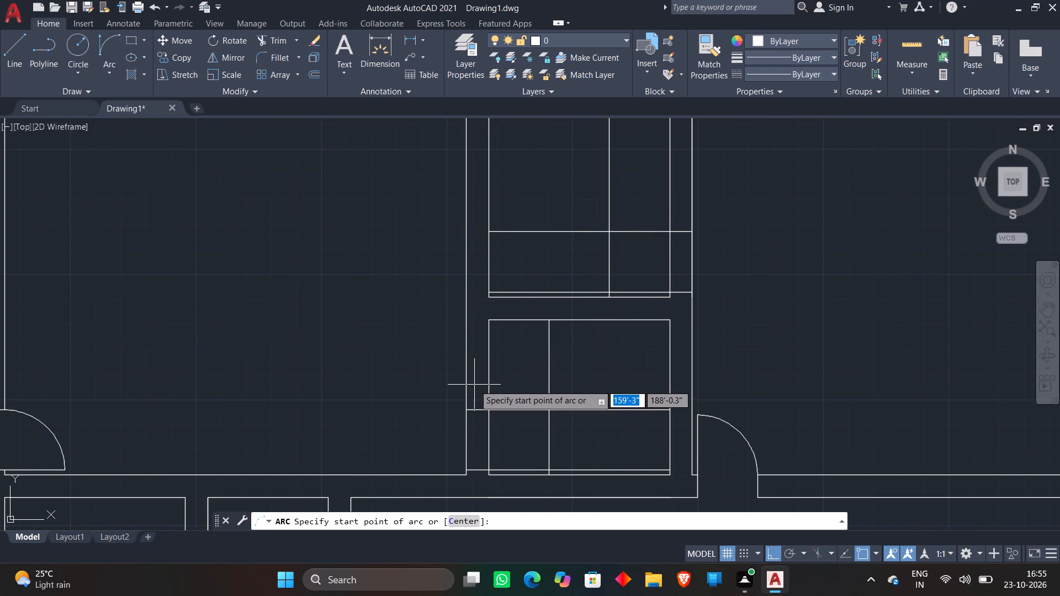
middle_drag(448, 382, 337, 228)
scroll(371, 230, up, 2)
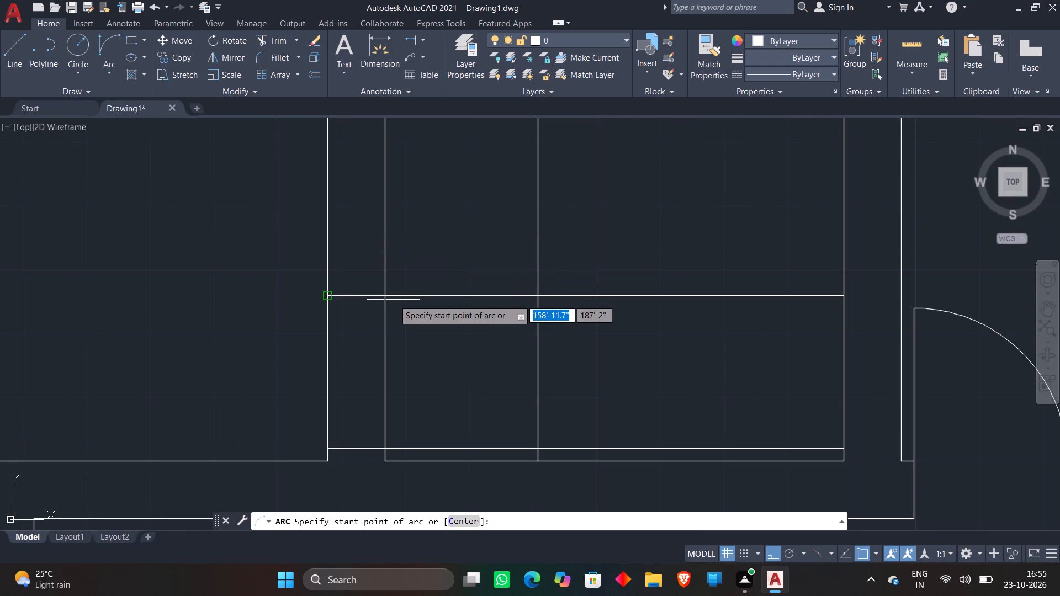
click(383, 297)
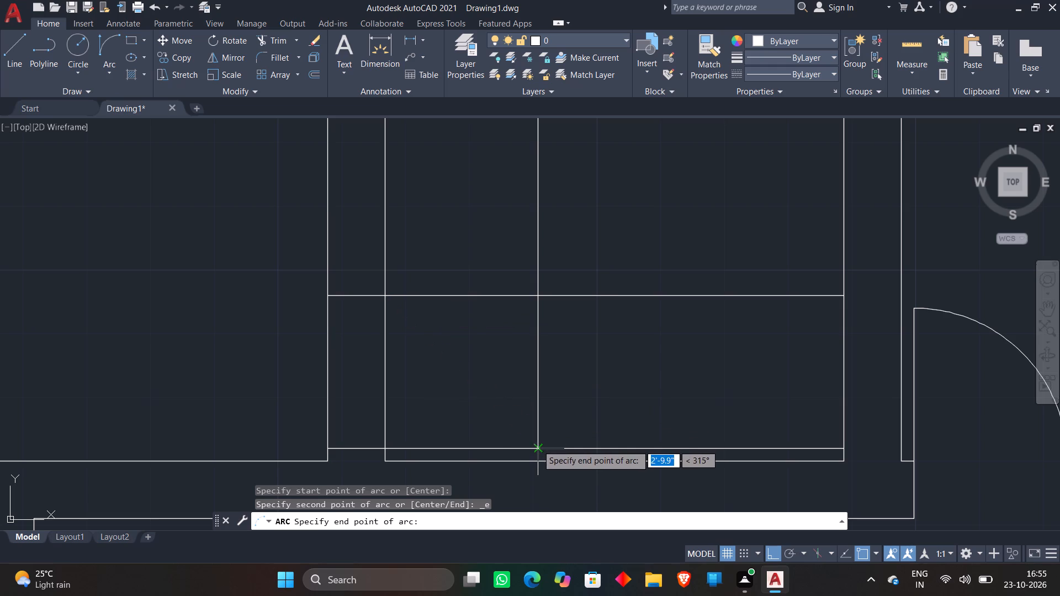
click(537, 445)
click(600, 316)
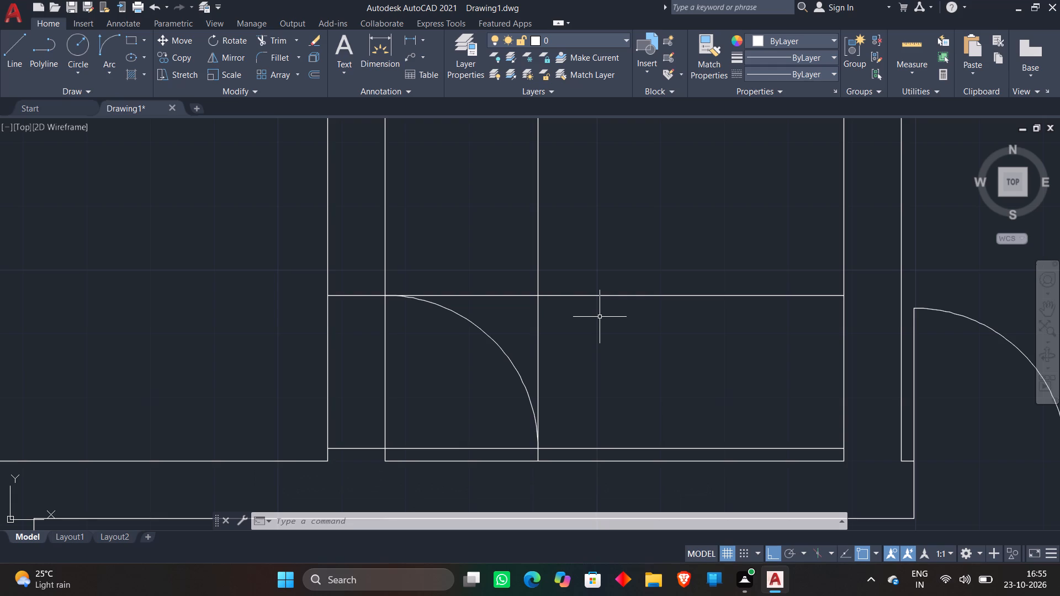
scroll(598, 317, down, 1)
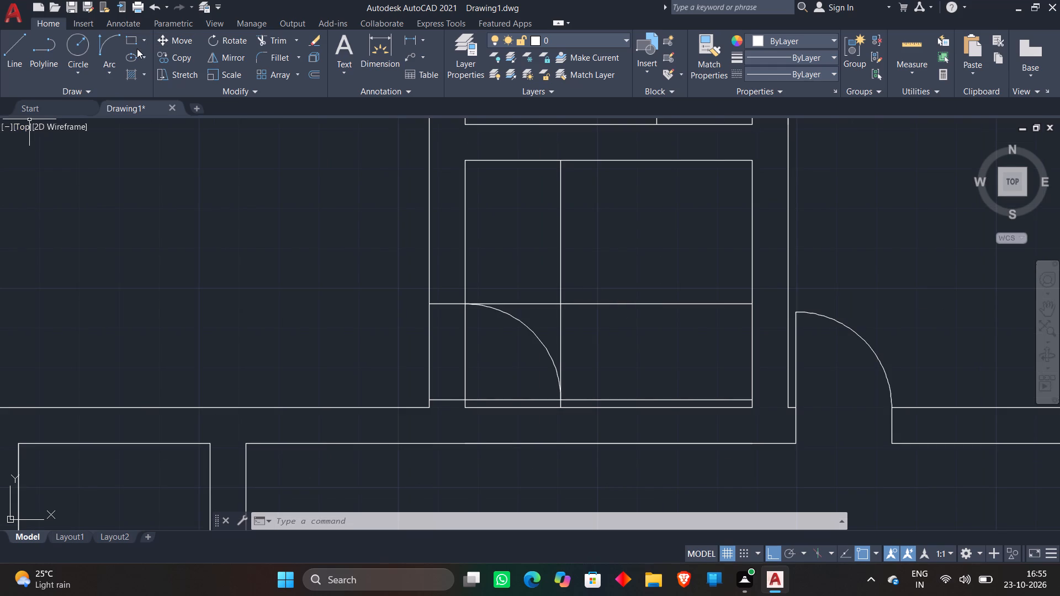
Trim the offset lines around the lower small room's door arc, keeping the lower jamb line and the upper jamb piece within the wall.
click(273, 34)
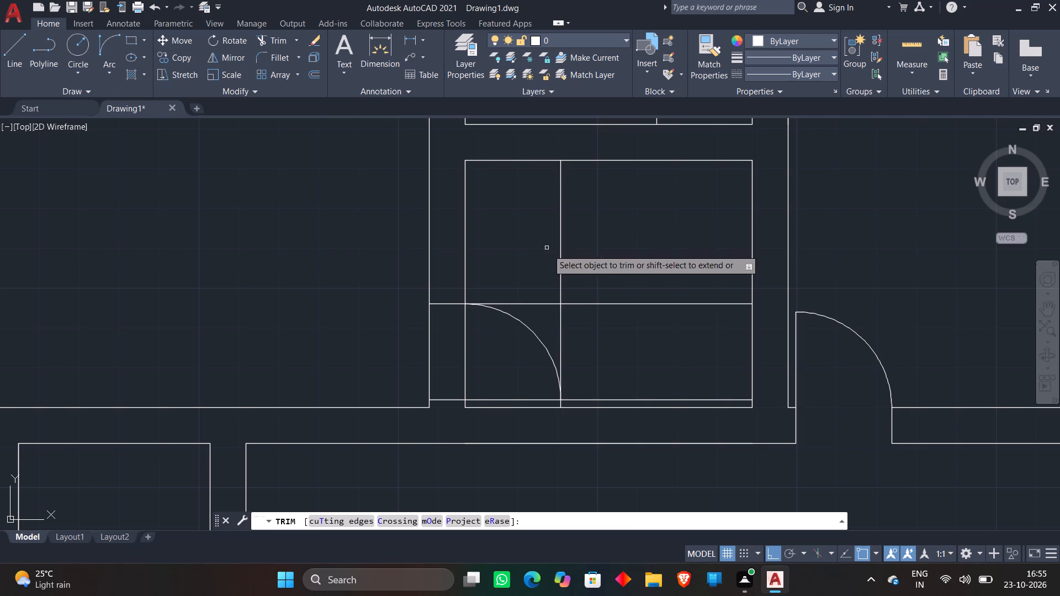
click(553, 252)
click(609, 344)
click(520, 292)
click(578, 334)
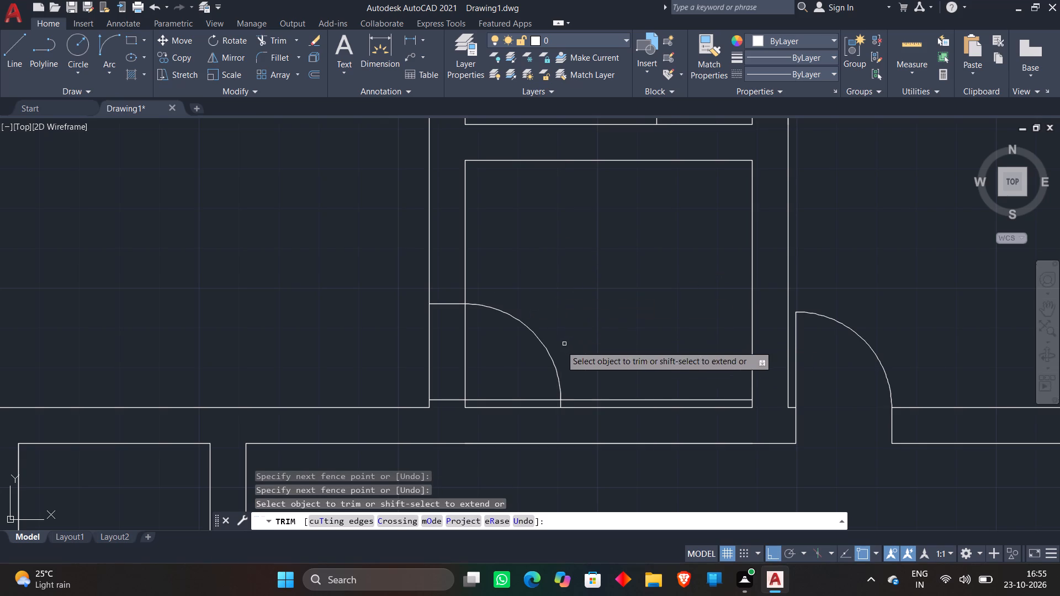
scroll(574, 407, up, 2)
click(536, 397)
click(567, 382)
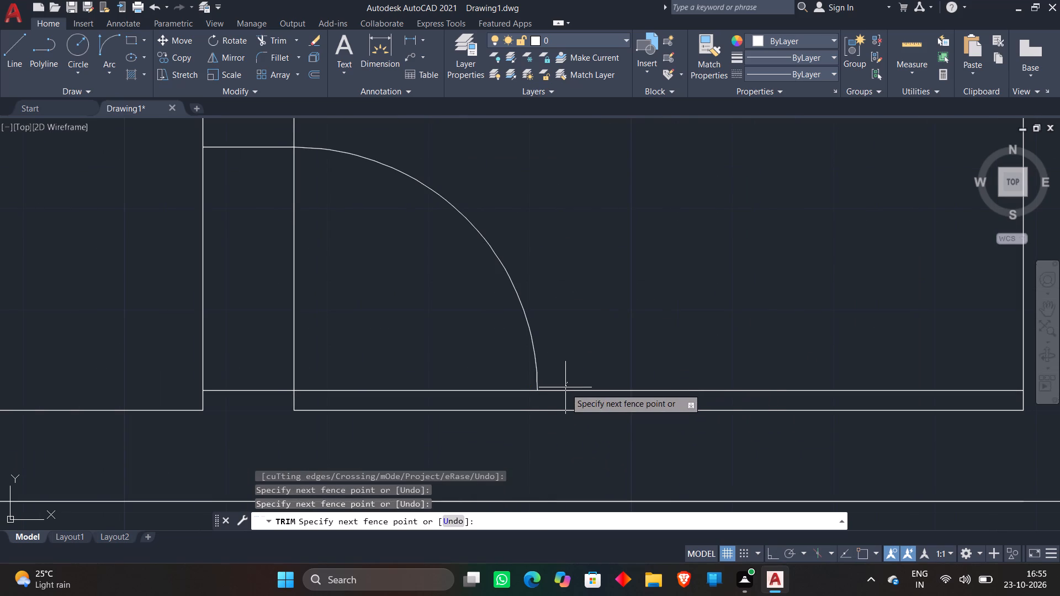
click(565, 394)
Trim both left wall lines of the lower small room between the door jambs to open the doorway.
click(324, 275)
click(144, 272)
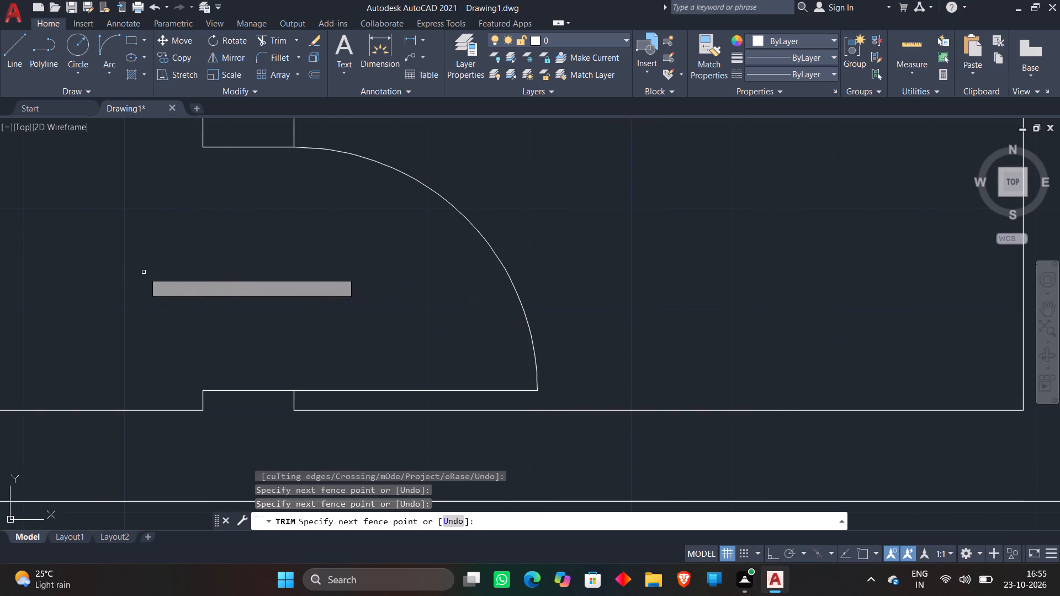
scroll(144, 273, down, 2)
key(Escape)
Draw a door-swing arc in the upper small room, from its right inner wall at the upper offset line to the vertical-lower offset intersection.
scroll(146, 273, down, 5)
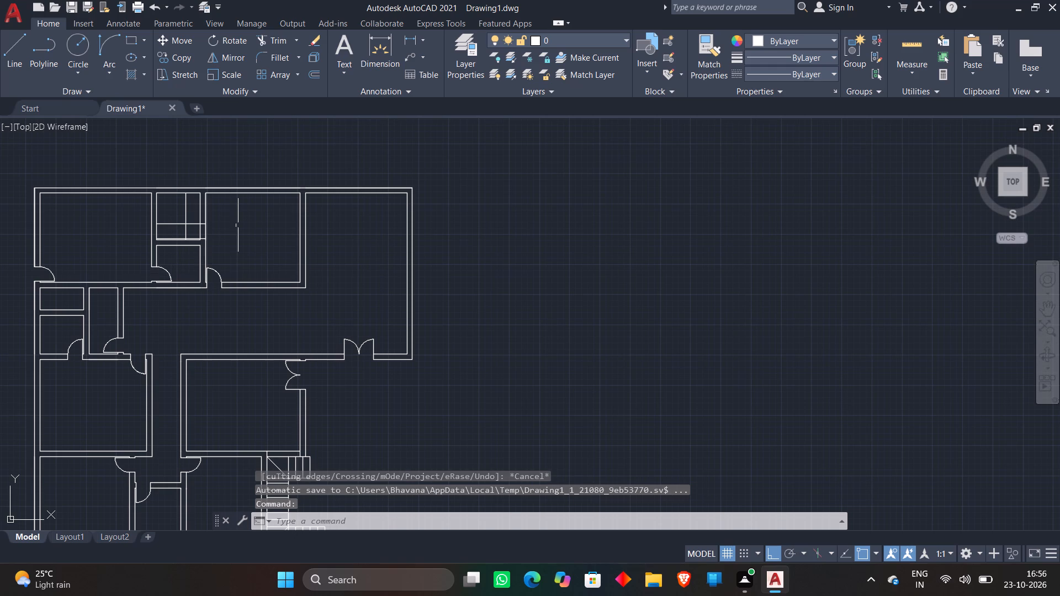
scroll(178, 199, up, 3)
scroll(218, 245, up, 2)
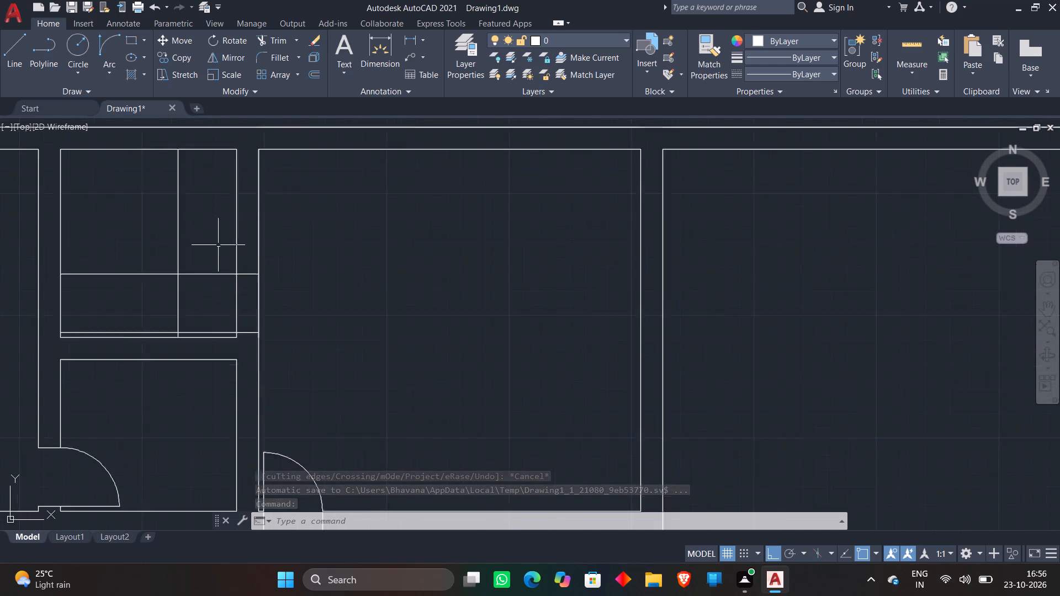
click(103, 49)
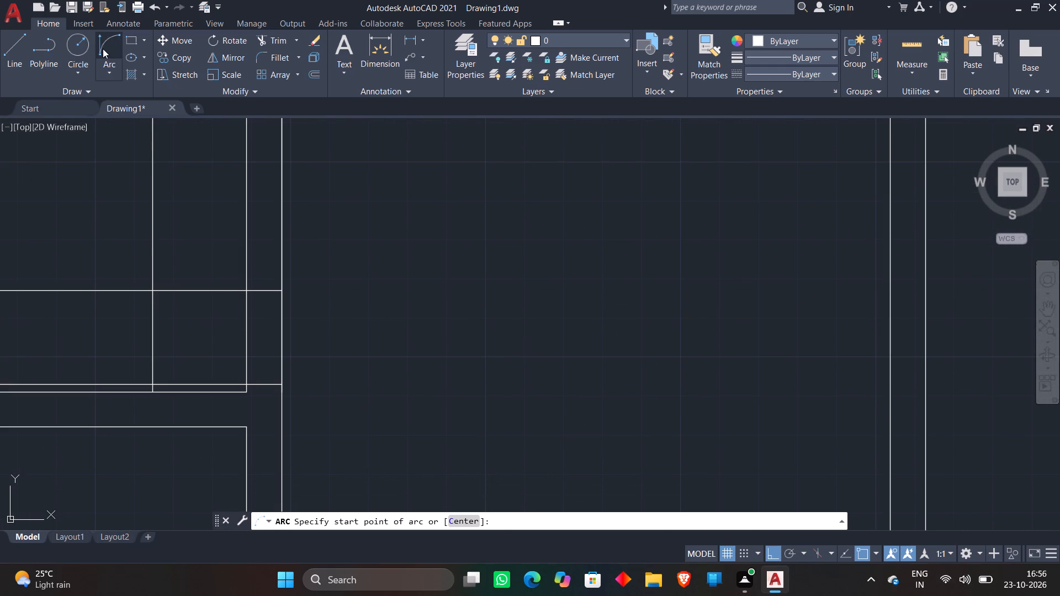
click(243, 290)
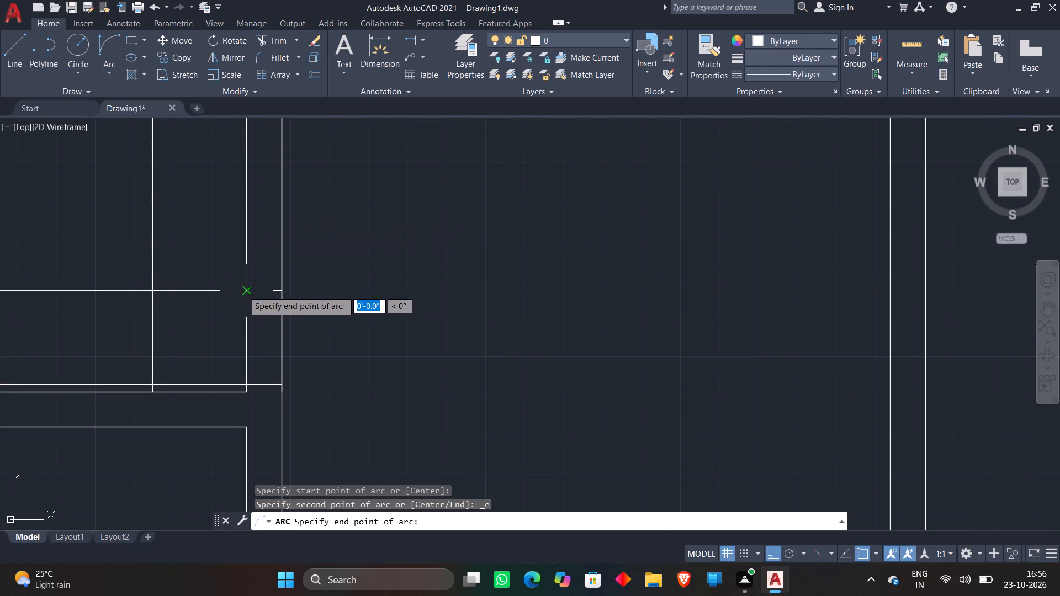
click(151, 386)
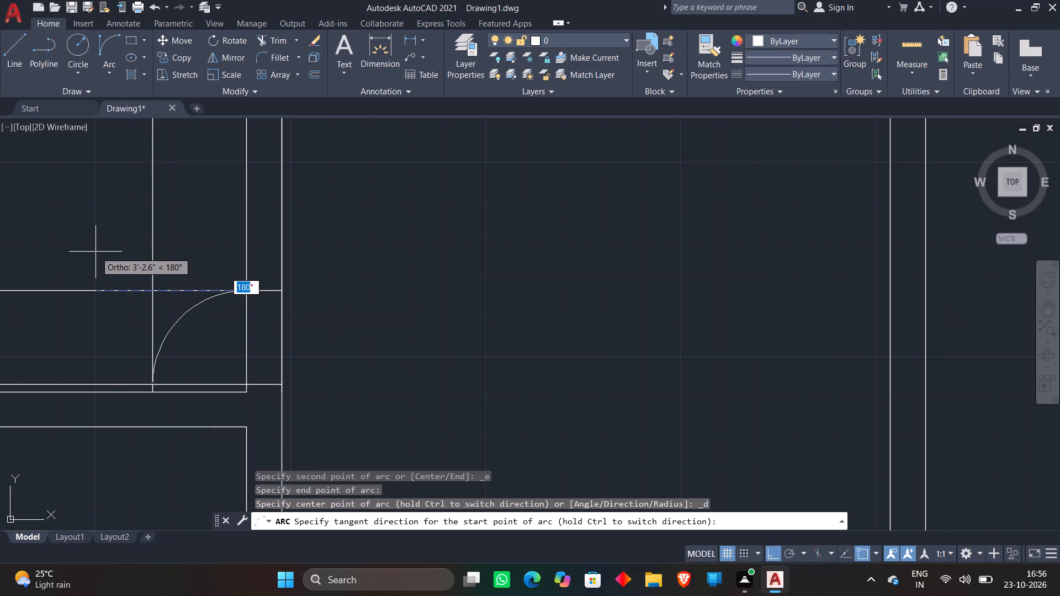
click(96, 251)
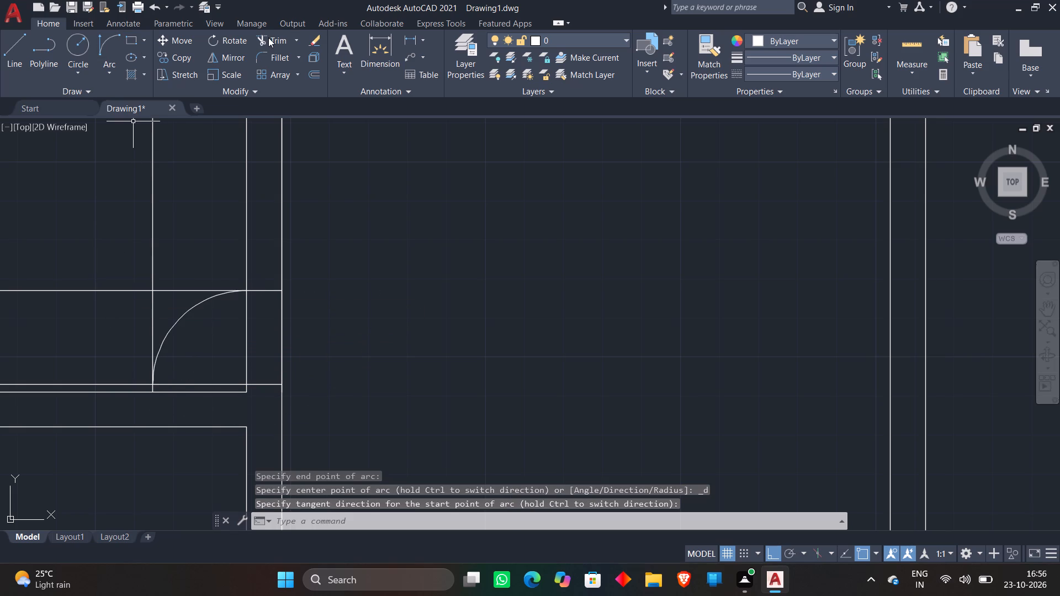
Trim the offset lines around the upper small room's arc, keeping the lower jamb line and the upper jamb piece within the wall.
click(268, 38)
click(78, 307)
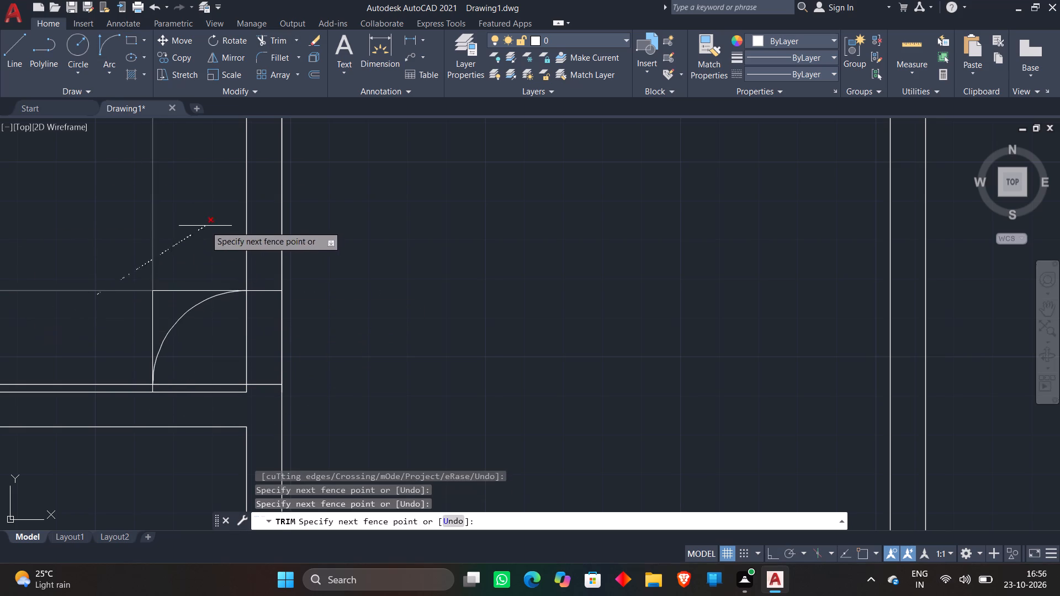
click(204, 225)
click(145, 314)
click(171, 263)
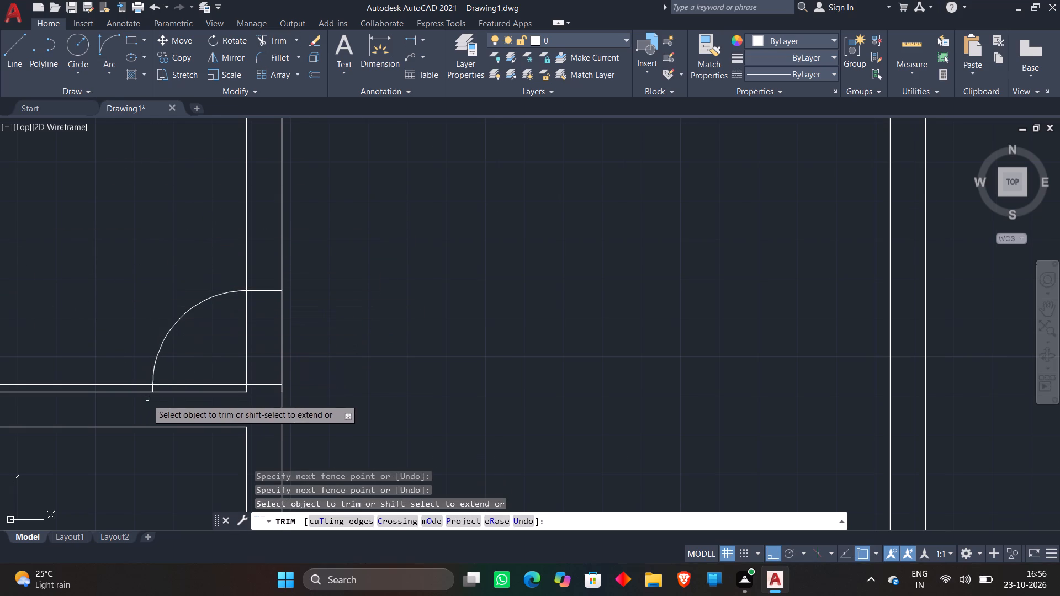
scroll(147, 398, up, 4)
click(137, 338)
click(173, 361)
Trim both right wall lines of the upper small room between the door jambs to open the doorway.
scroll(336, 250, down, 4)
click(351, 241)
click(452, 232)
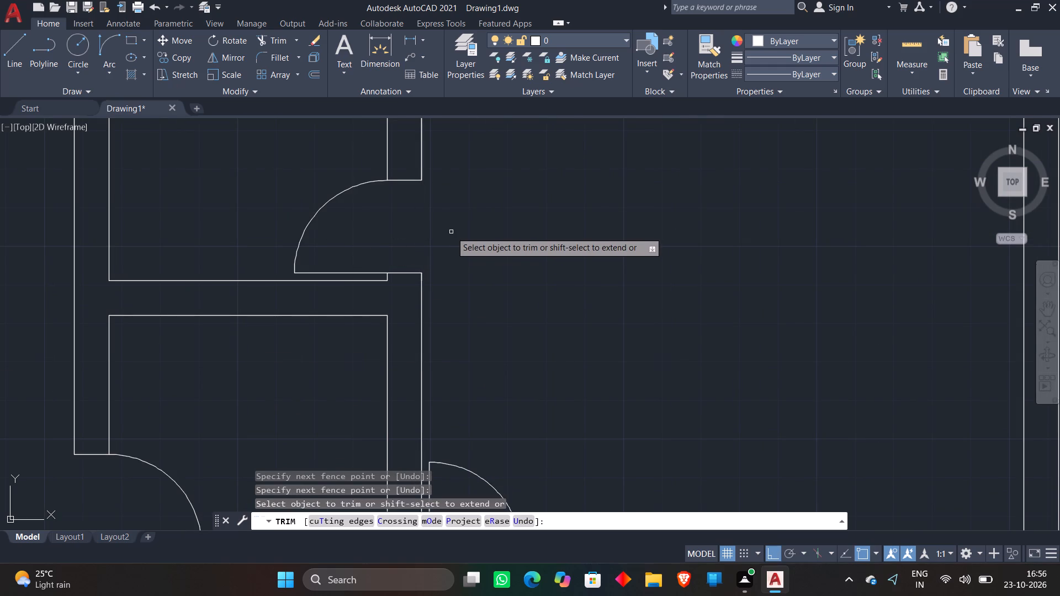
key(Escape)
Draw a vertical line across the top wall of the upper-left room and trim its ends to the wall thickness.
scroll(451, 232, down, 5)
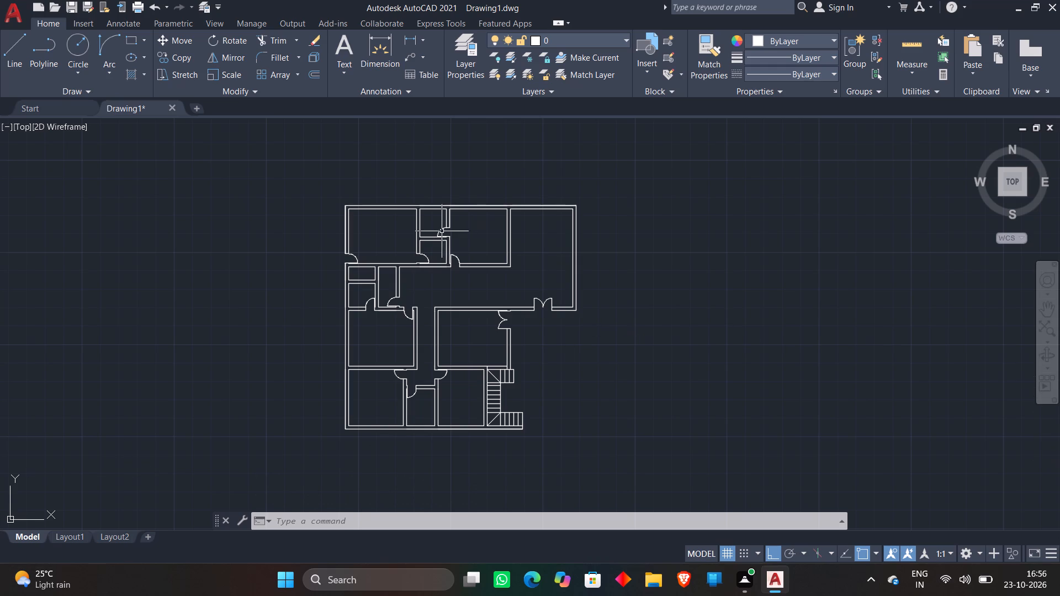
scroll(377, 214, up, 2)
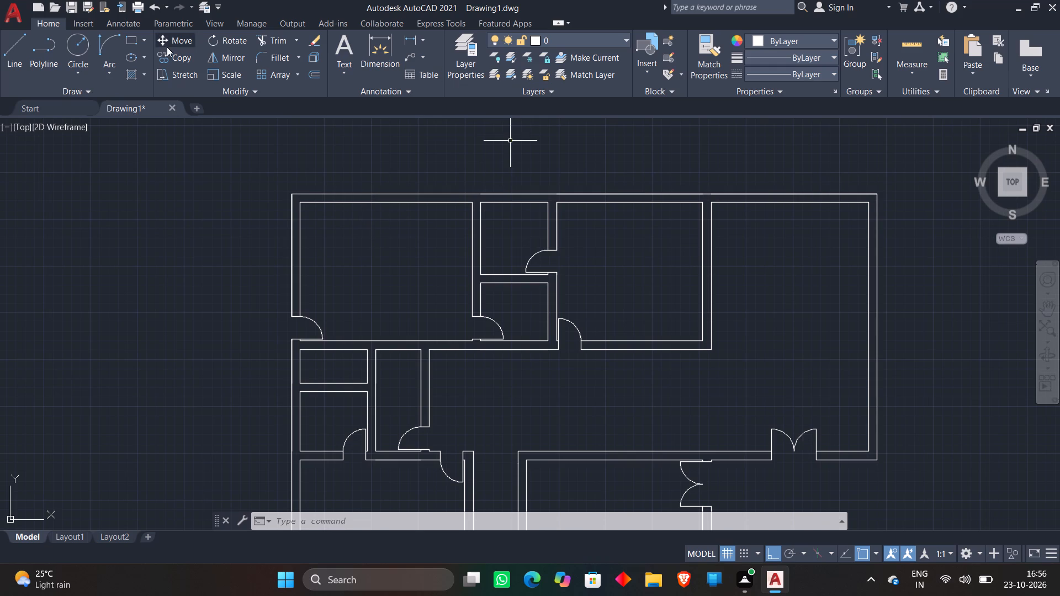
click(9, 38)
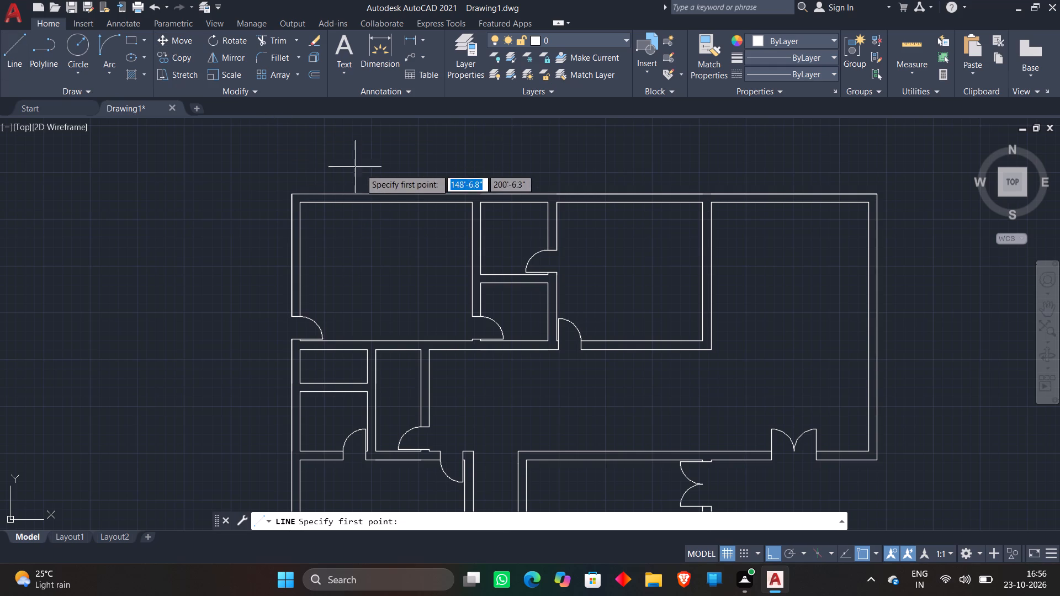
scroll(389, 139, up, 1)
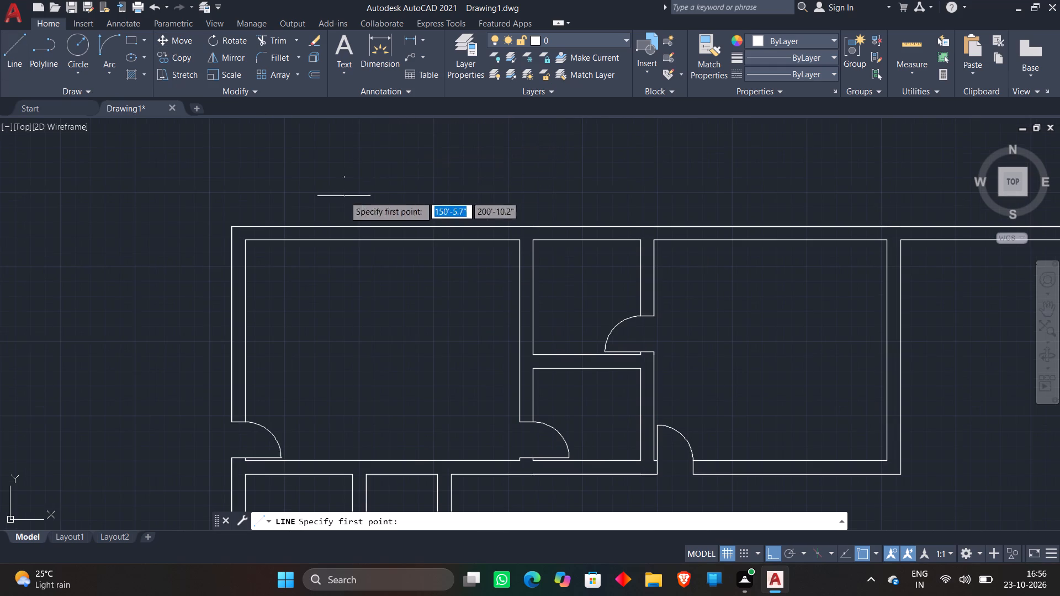
click(321, 202)
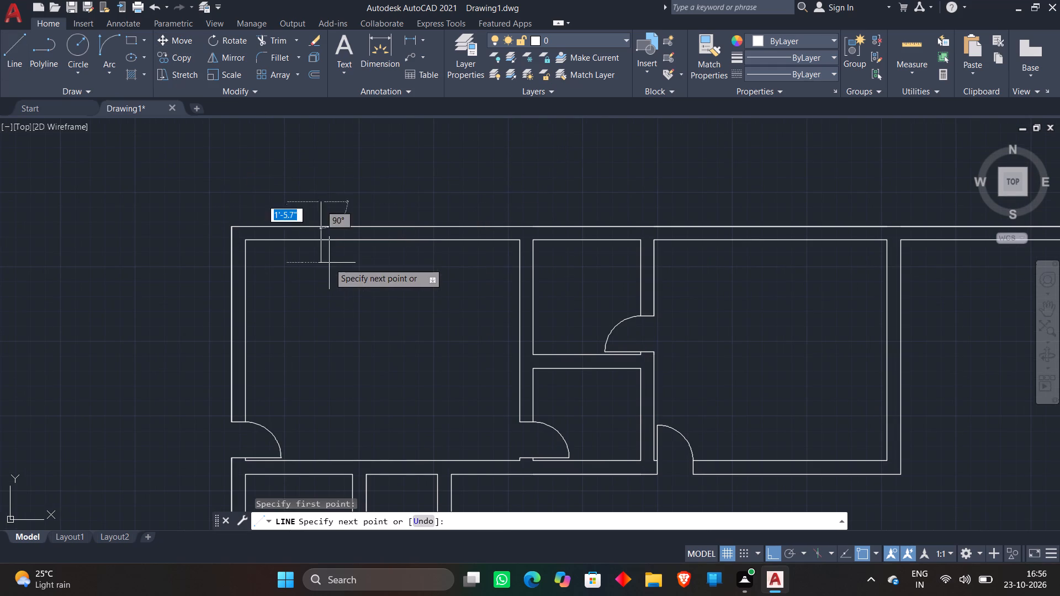
click(329, 263)
key(space)
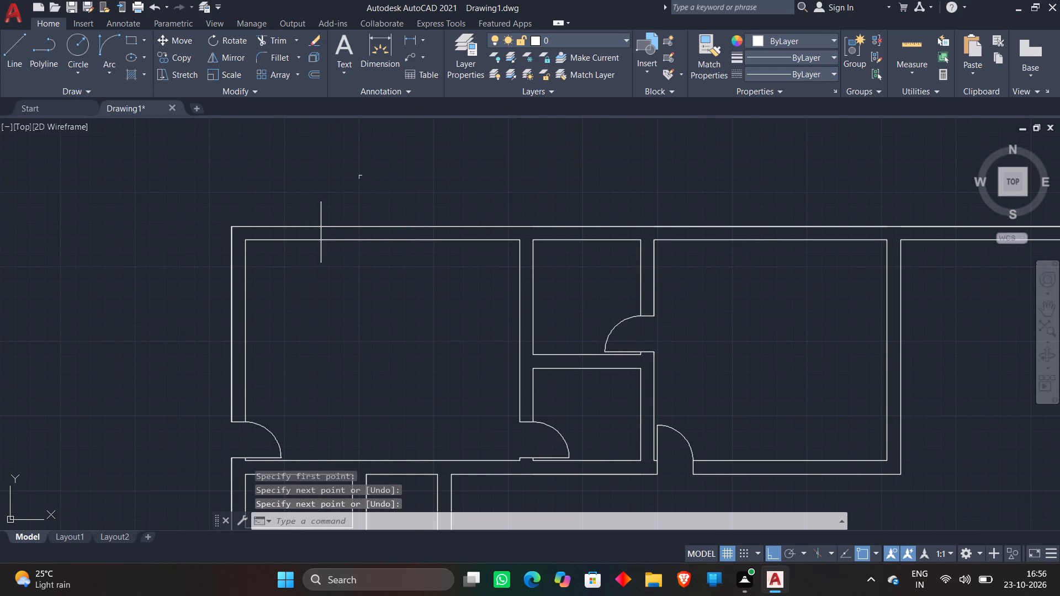
click(282, 39)
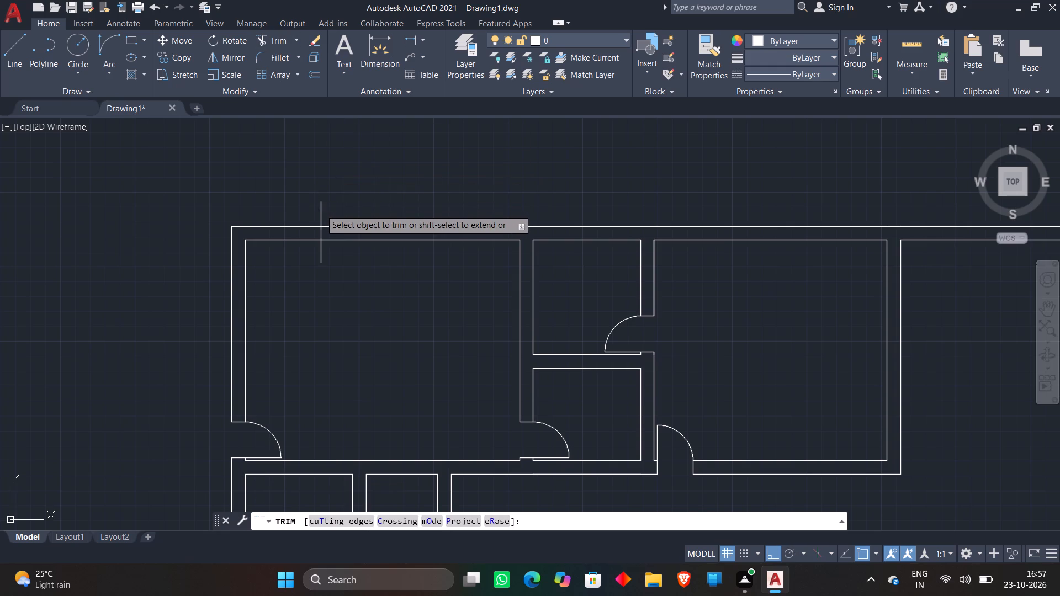
click(320, 209)
click(322, 244)
key(space)
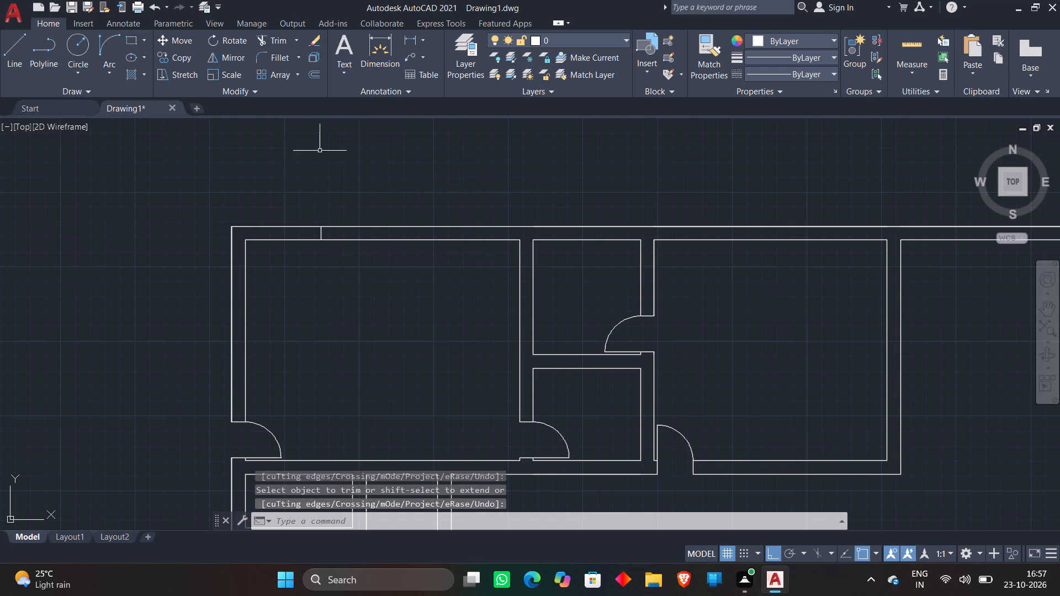
Offset the short line in the upper-left room's top wall 5' to the right to mark an opening.
click(317, 75)
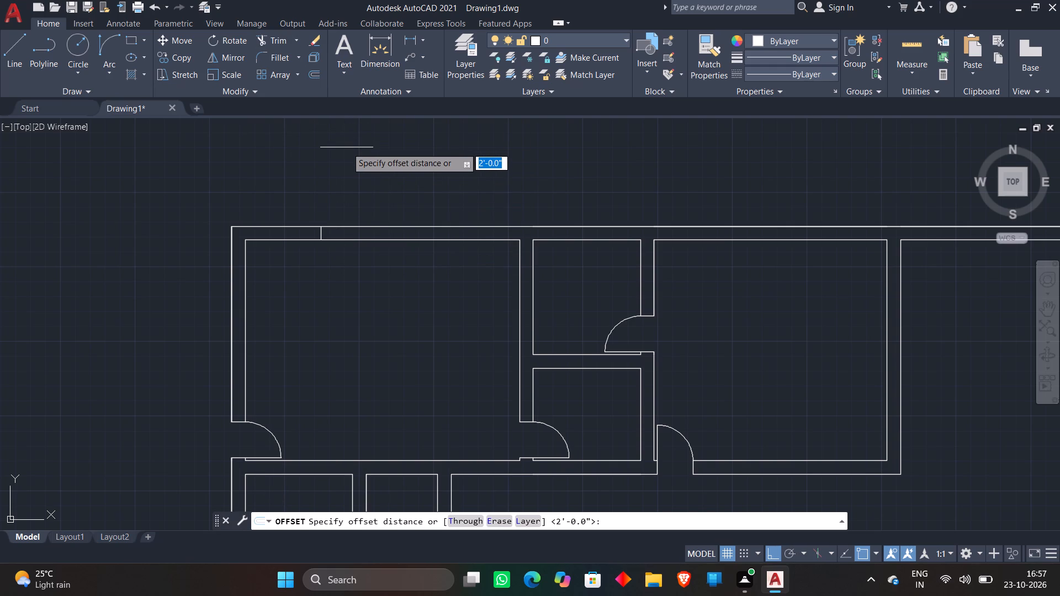
key(Return)
scroll(333, 205, up, 3)
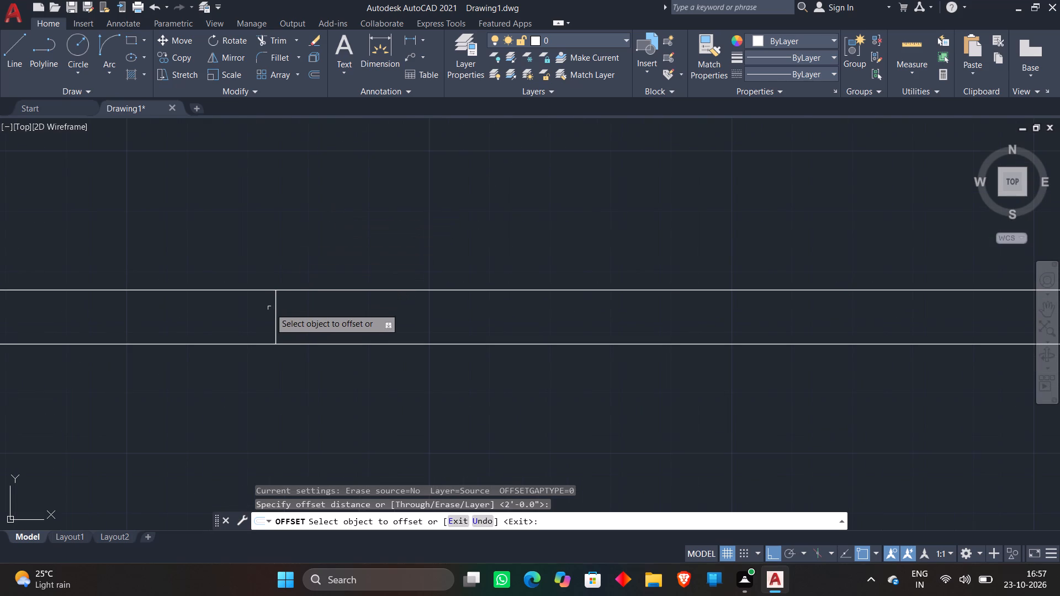
click(274, 311)
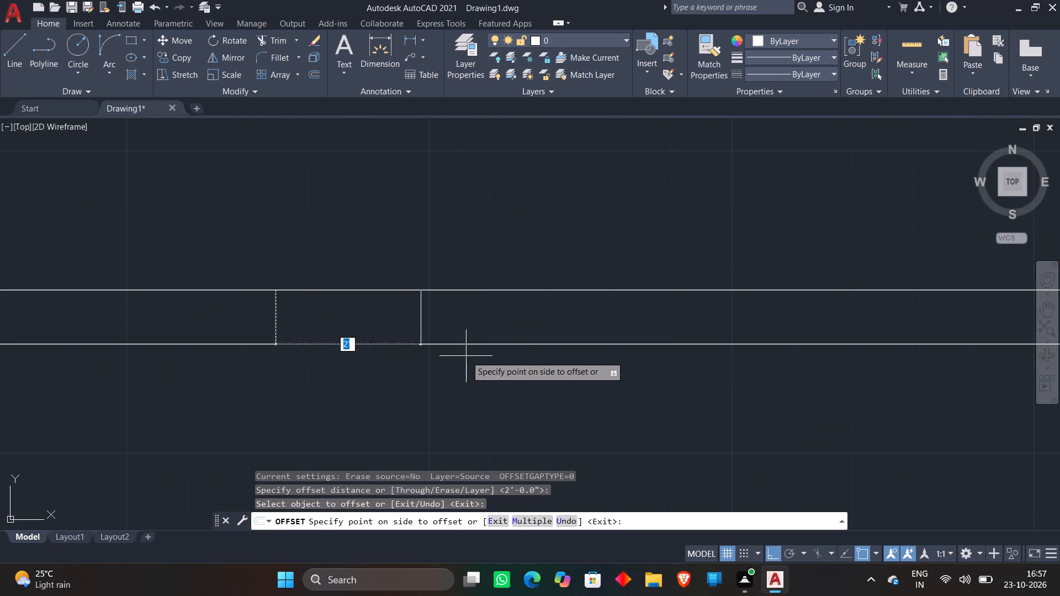
text(5')
key(Return)
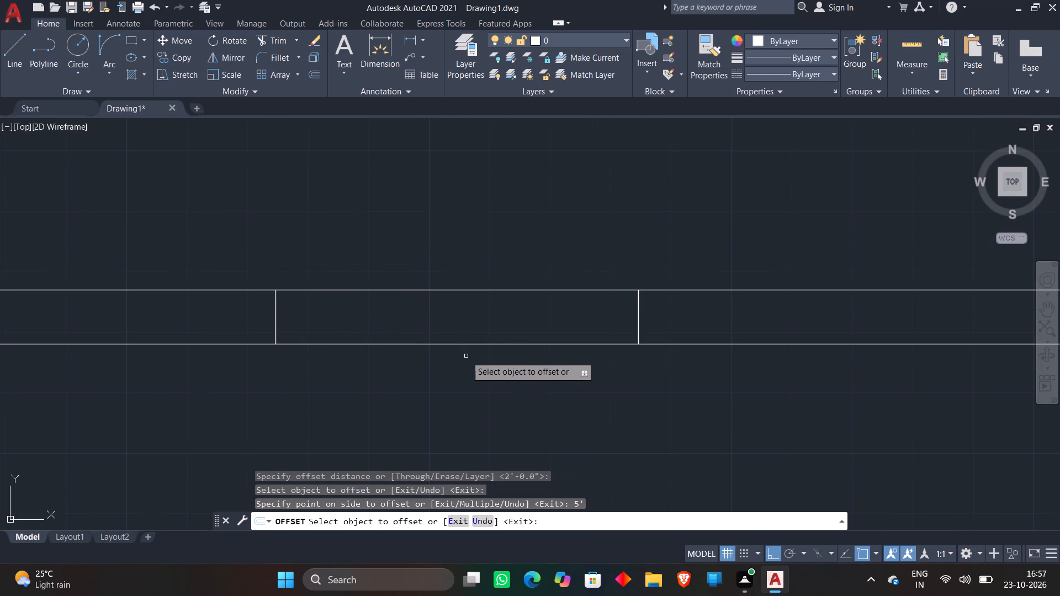
key(Escape)
Draw a vertical line across the top wall of the upper small room and trim its ends to the wall thickness.
scroll(511, 354, down, 5)
middle_drag(543, 405, 540, 403)
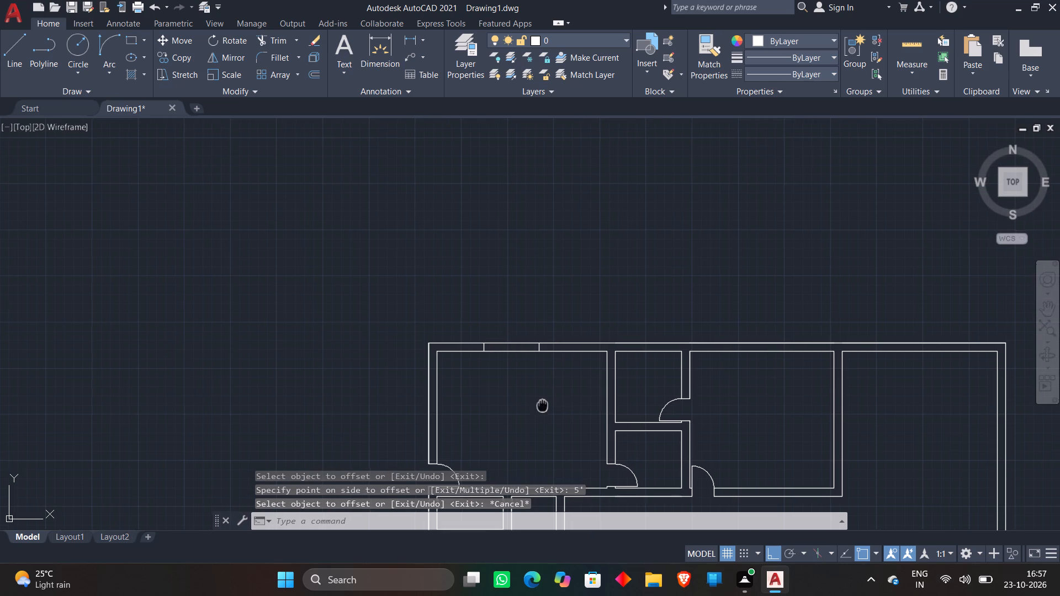
middle_drag(540, 403, 459, 343)
scroll(575, 269, up, 2)
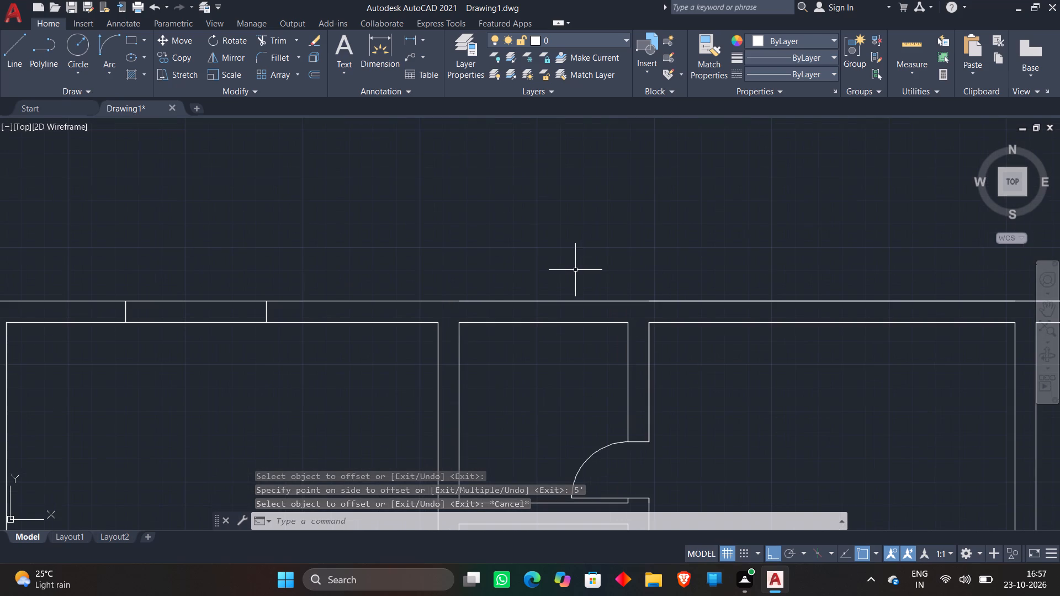
click(7, 46)
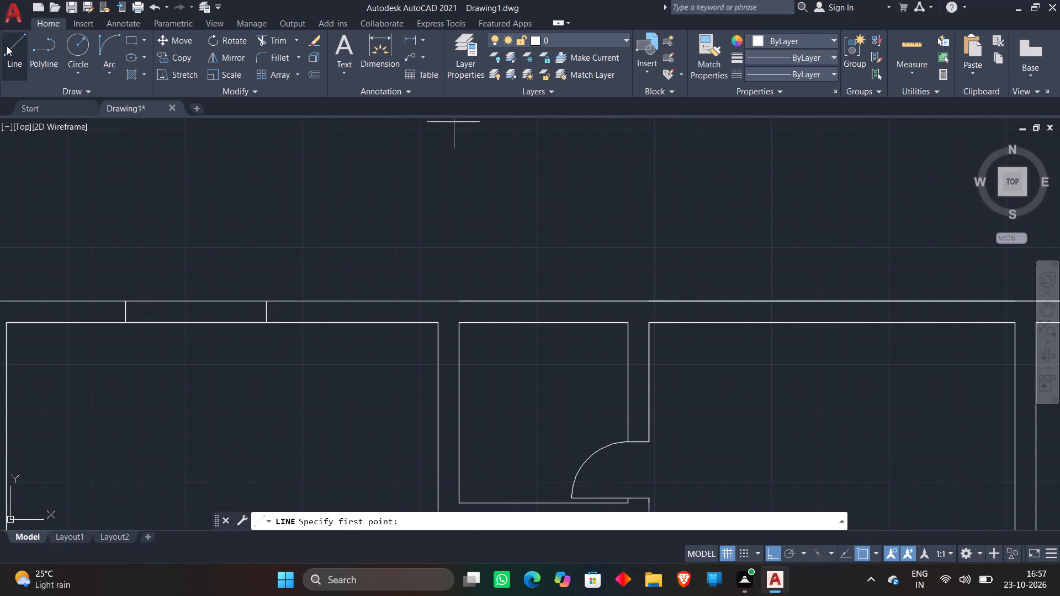
scroll(489, 295, up, 1)
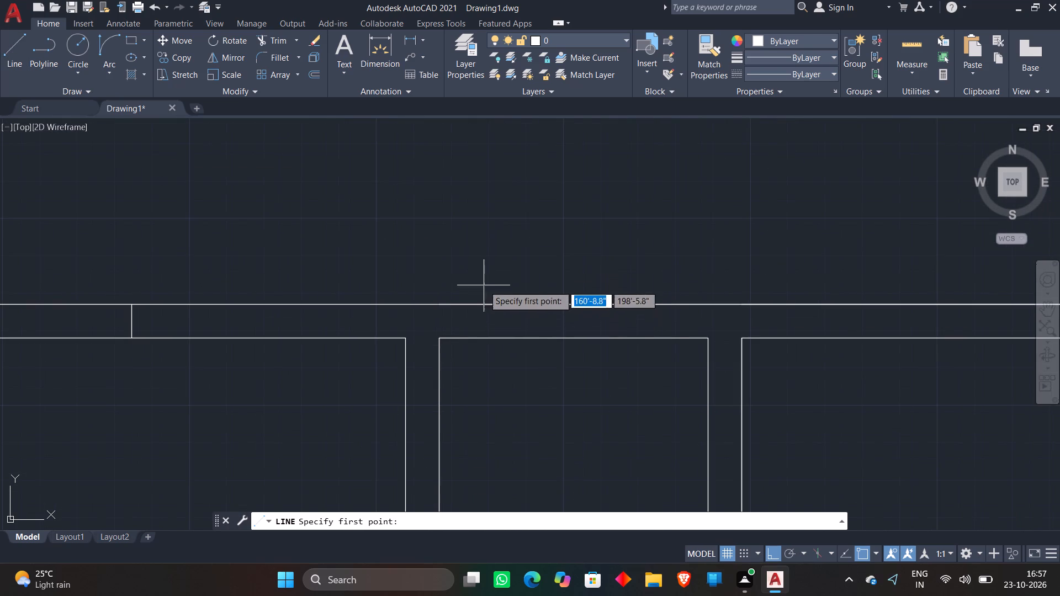
click(494, 266)
click(499, 359)
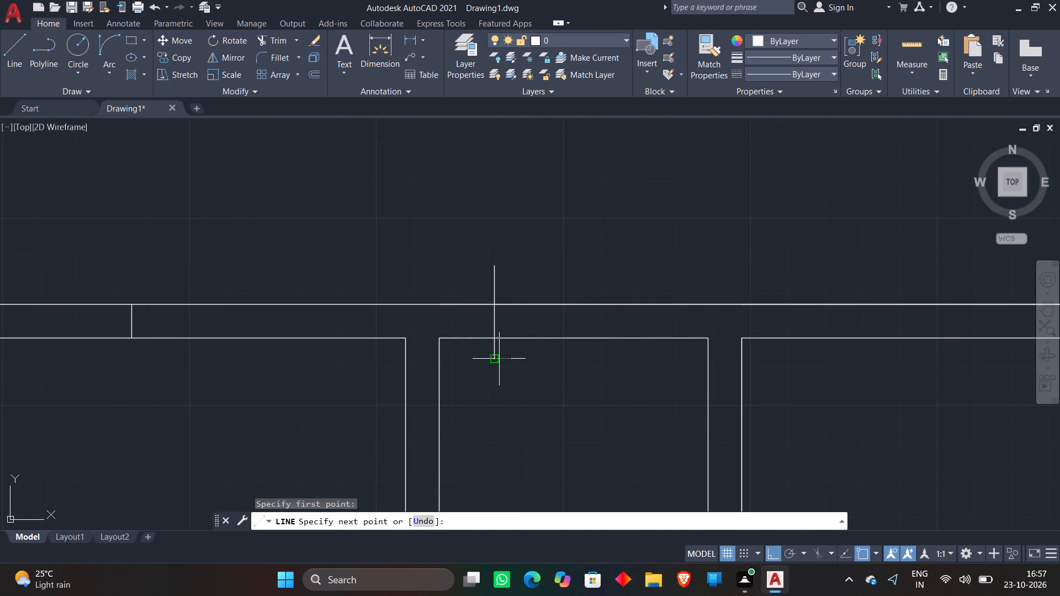
key(Escape)
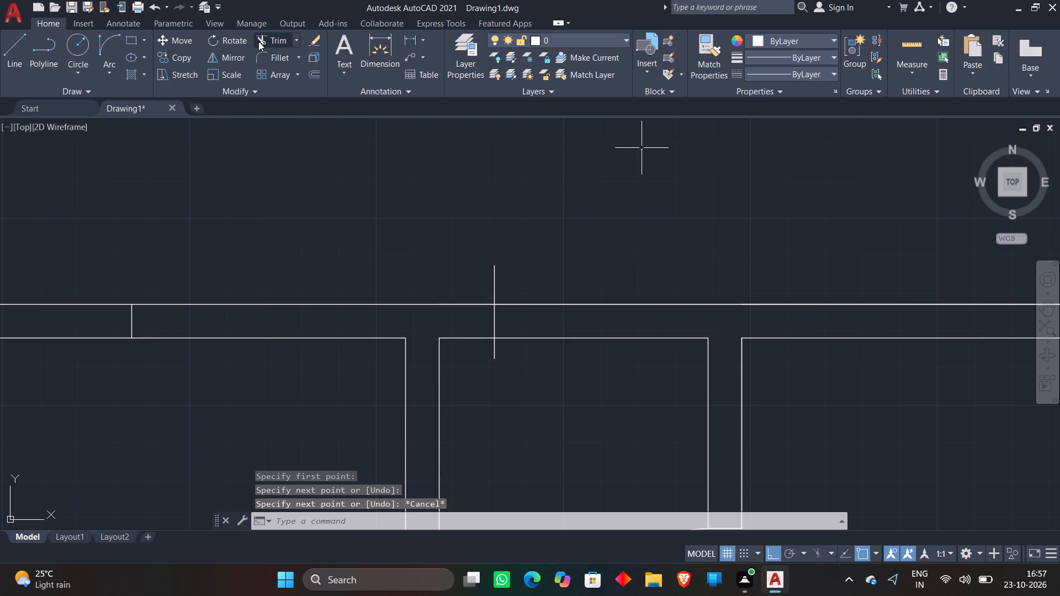
click(258, 41)
click(496, 279)
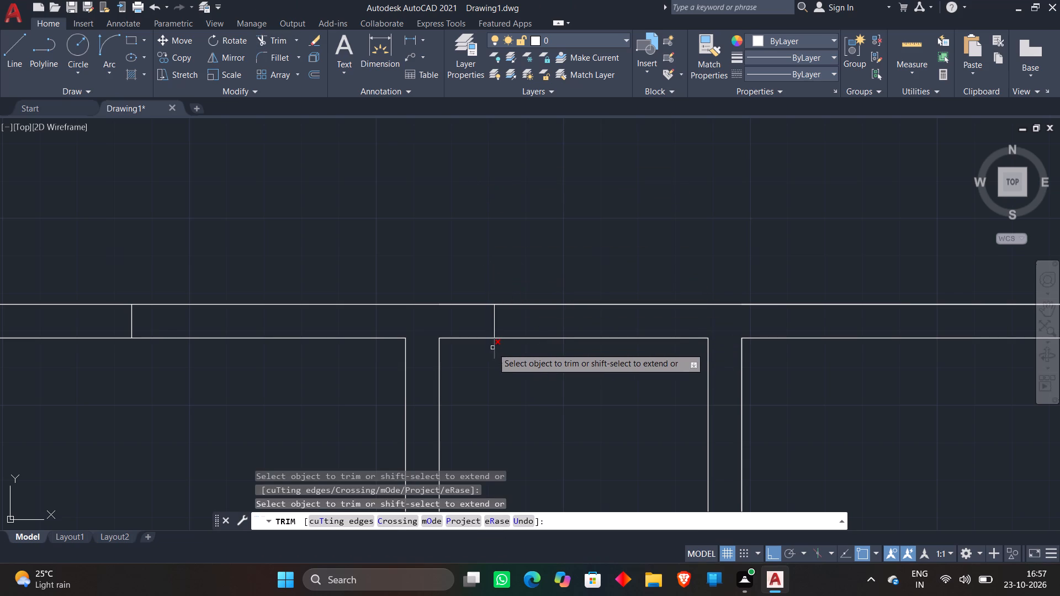
click(494, 348)
key(Escape)
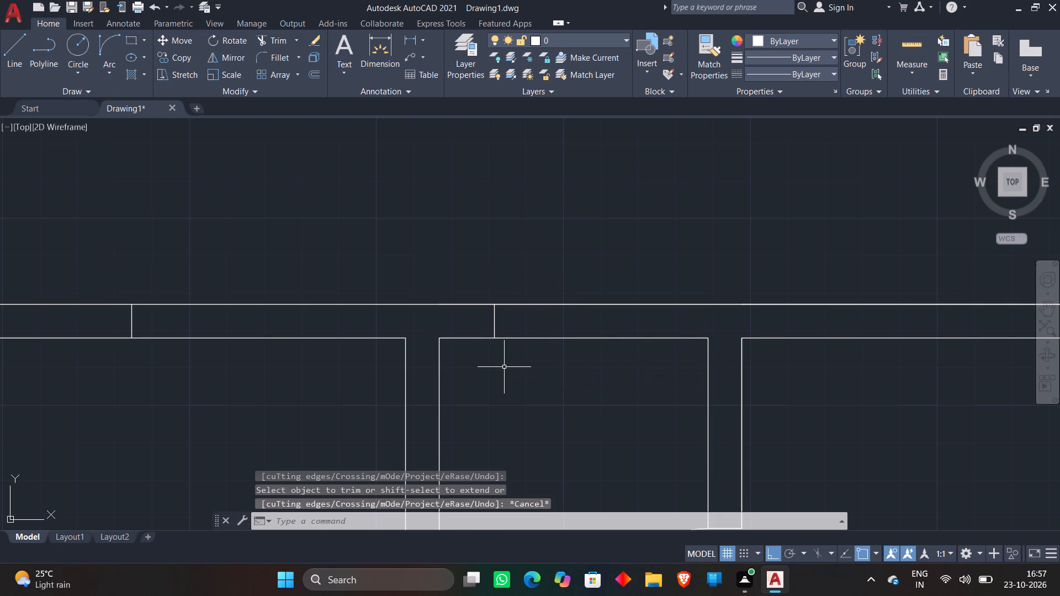
Offset the short line in the upper small room's top wall 3' to the right to mark an opening.
click(319, 73)
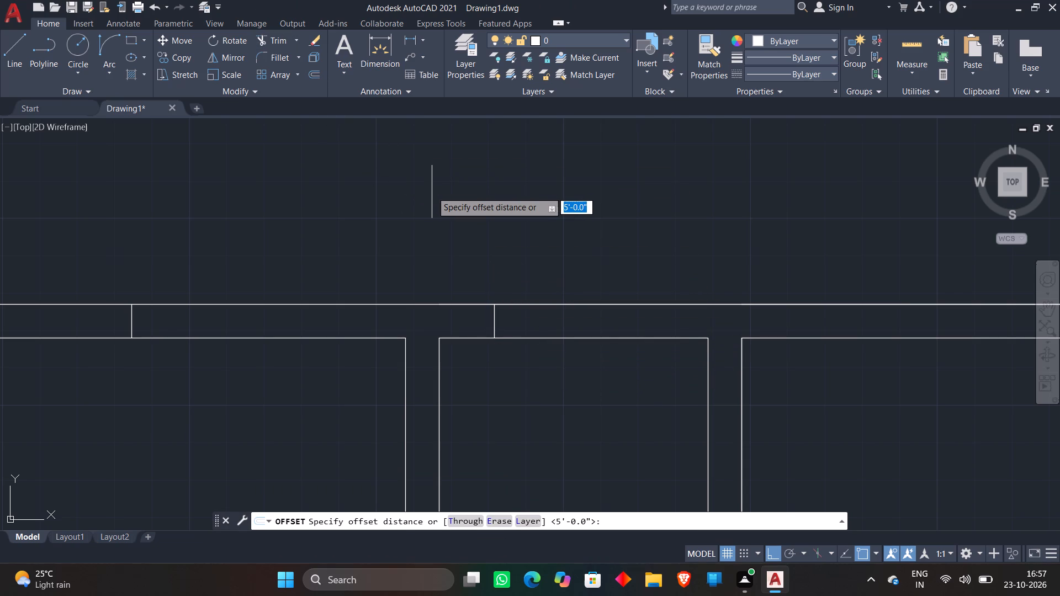
text(3')
key(Return)
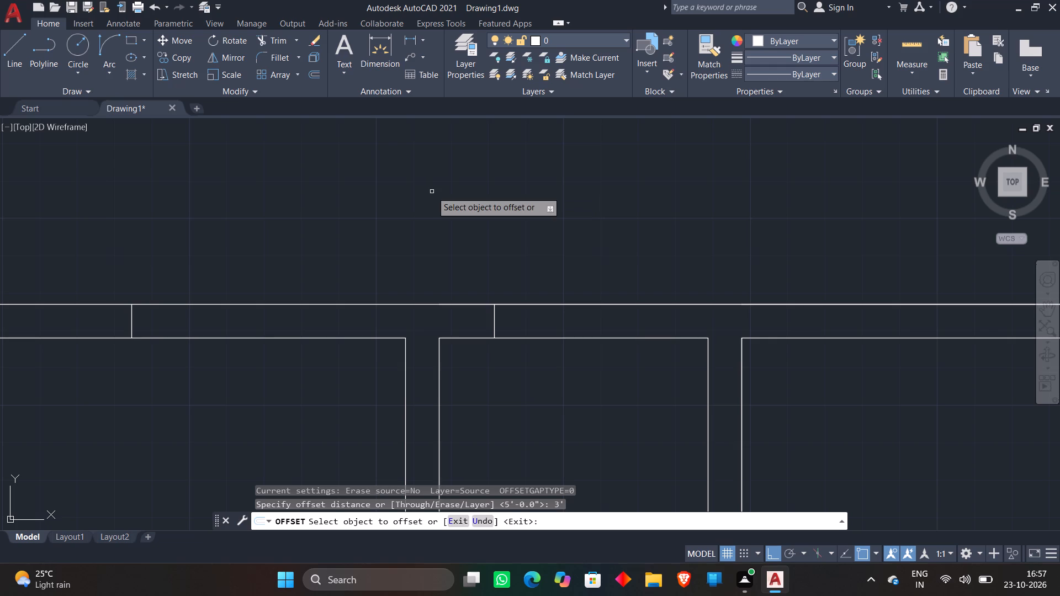
click(494, 322)
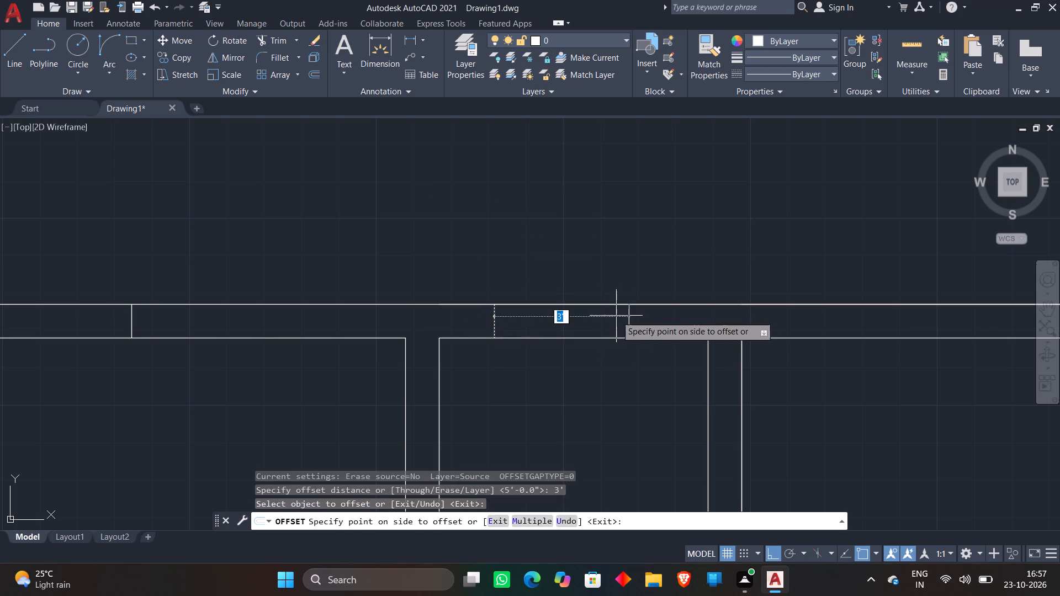
click(626, 312)
key(Escape)
Draw a vertical line across the top wall of the upper middle room and trim its ends to the wall thickness.
scroll(625, 312, down, 2)
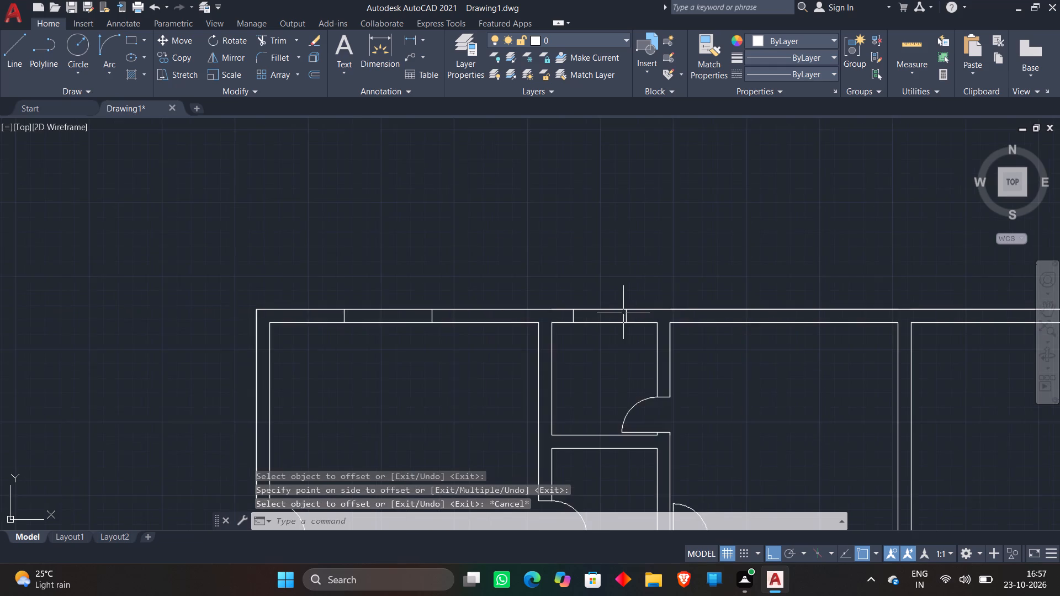
scroll(620, 341, down, 1)
middle_drag(614, 359, 613, 359)
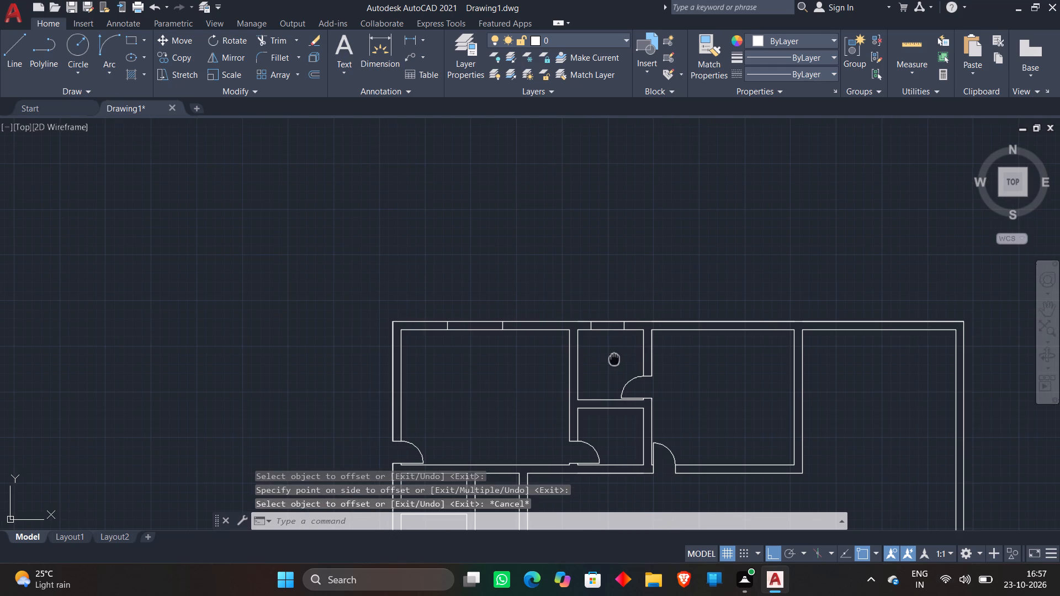
middle_drag(613, 359, 434, 358)
scroll(555, 296, up, 2)
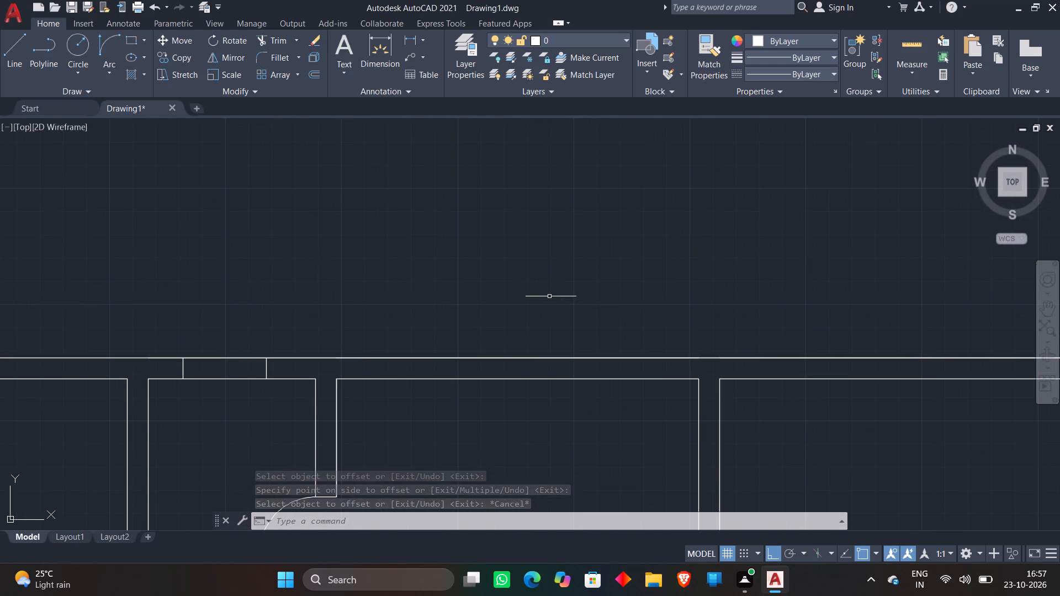
click(16, 48)
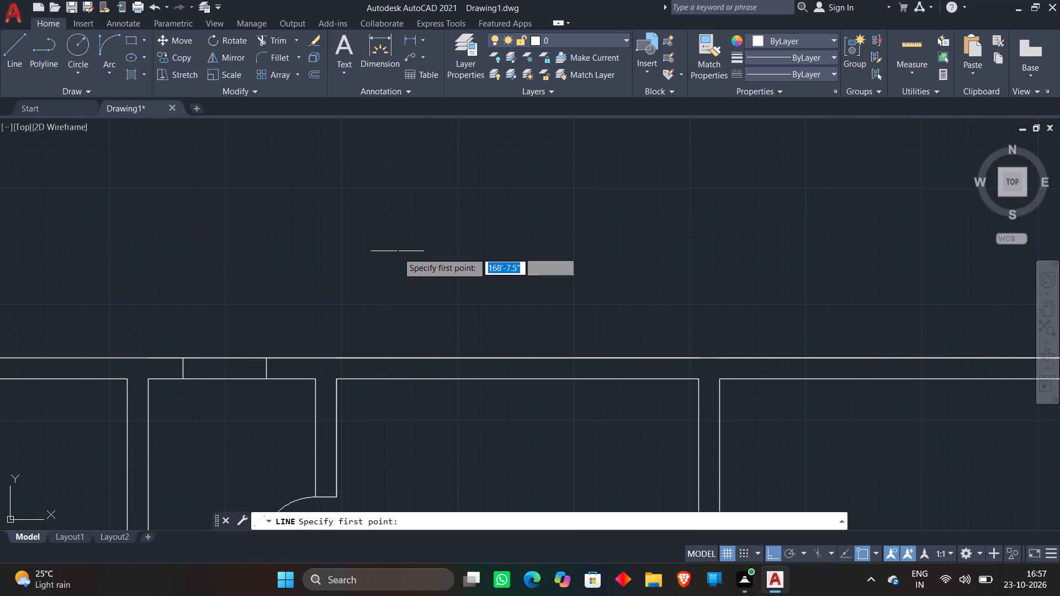
click(439, 321)
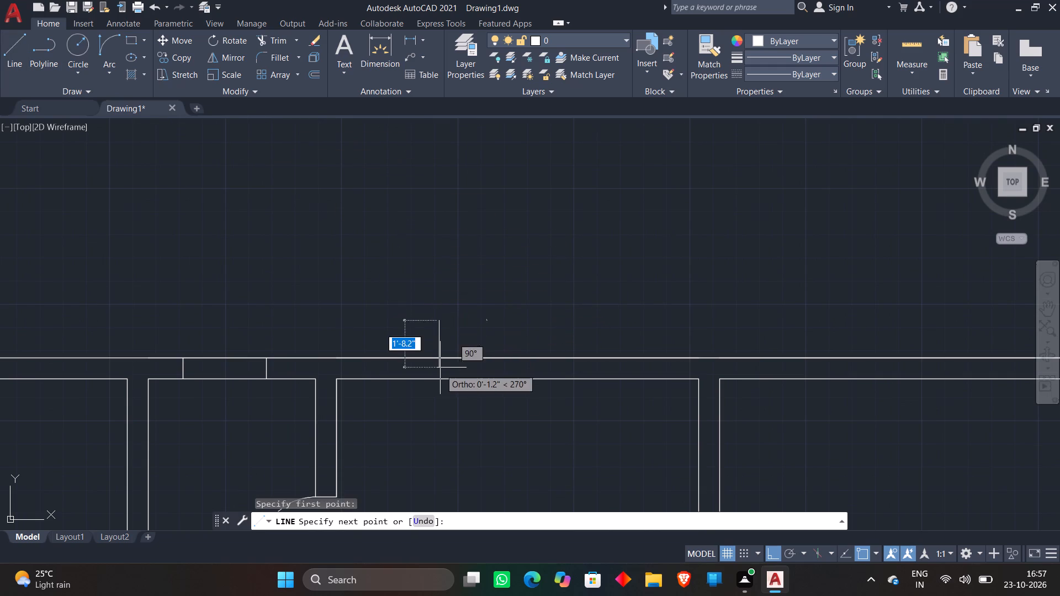
click(442, 413)
key(space)
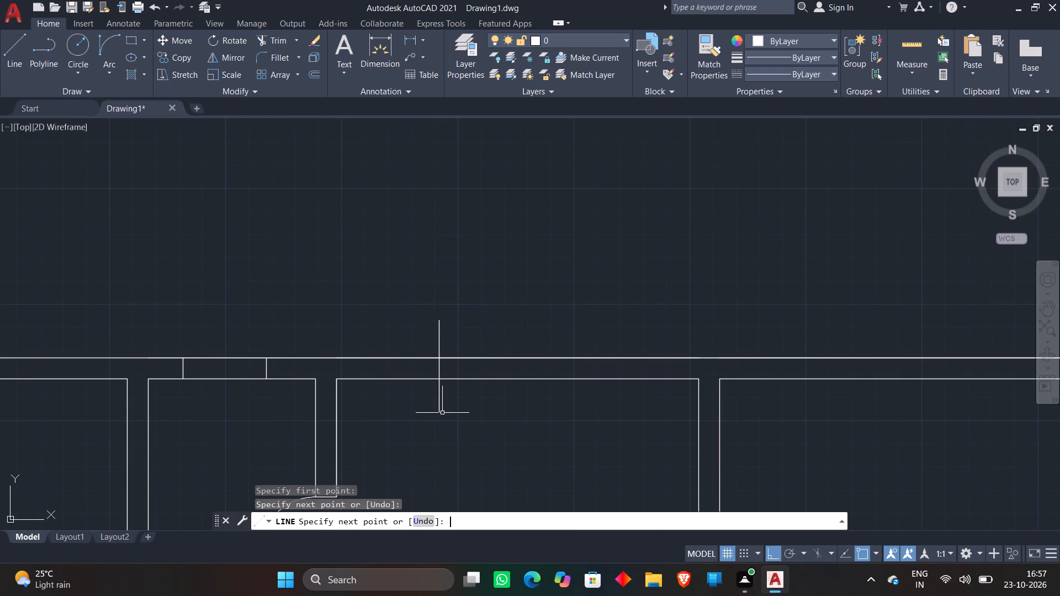
click(273, 44)
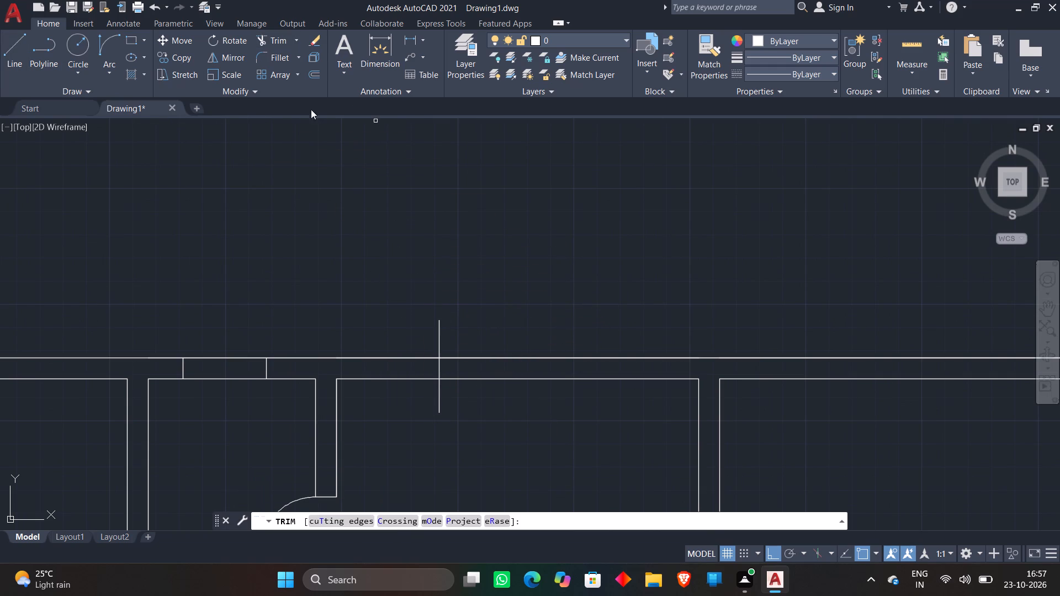
click(439, 332)
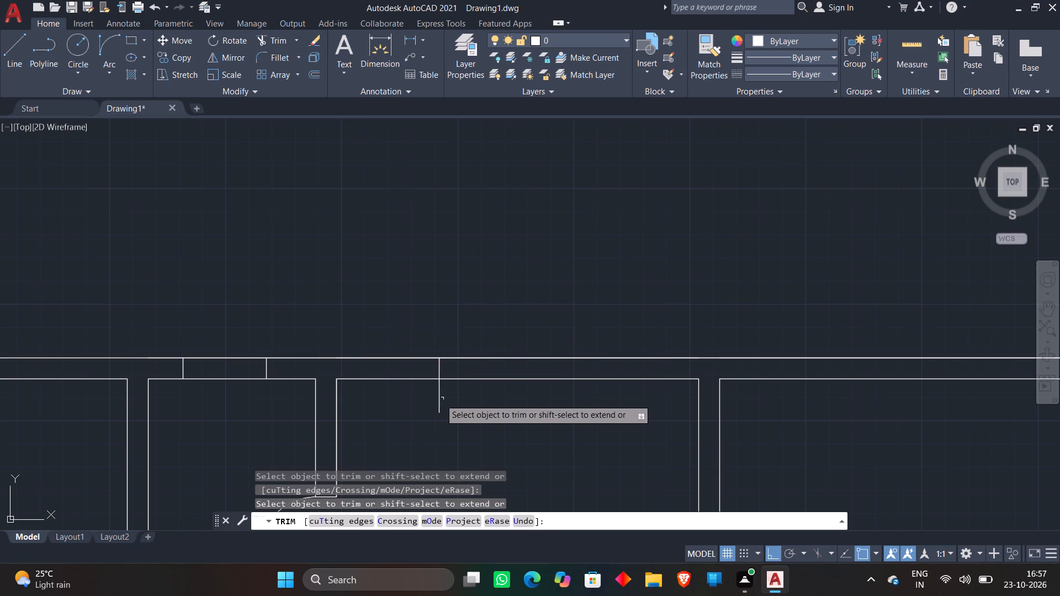
click(437, 400)
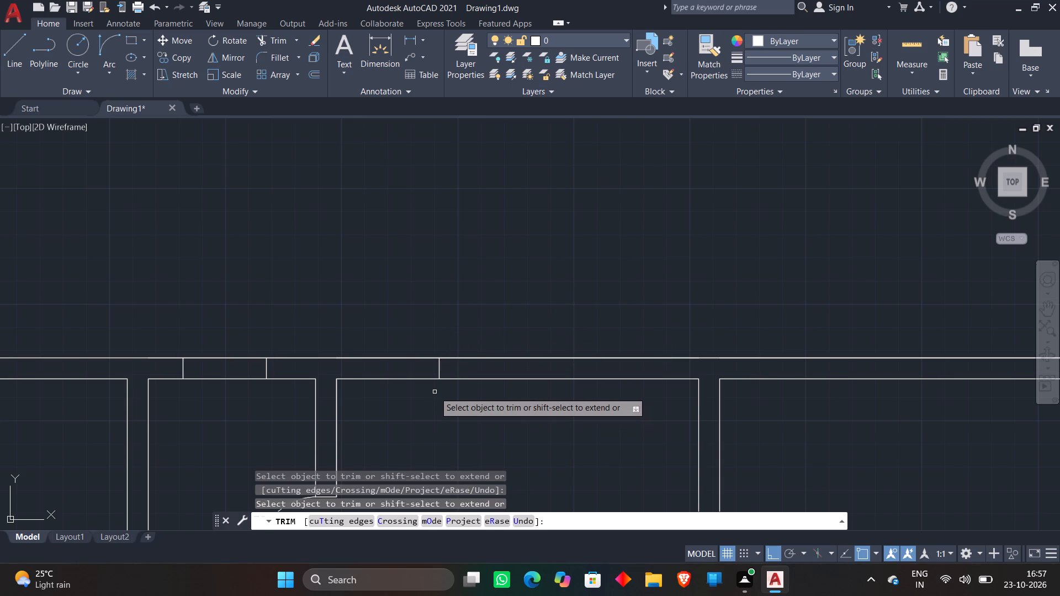
key(space)
Offset the short line in the upper middle room's top wall 5' to the right to mark an opening.
key(o)
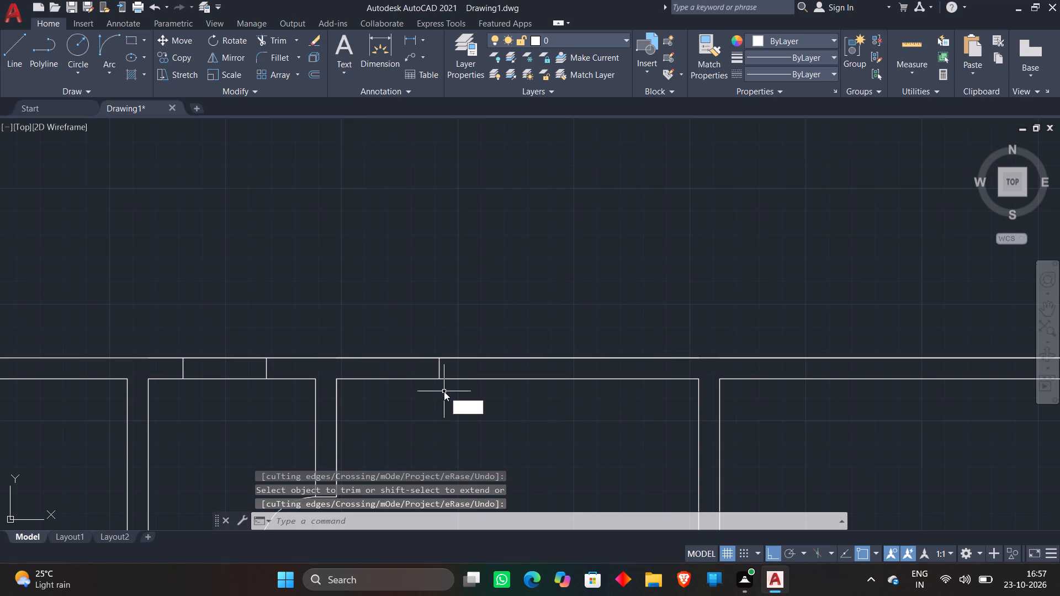
key(Return)
text(4')
key(Return)
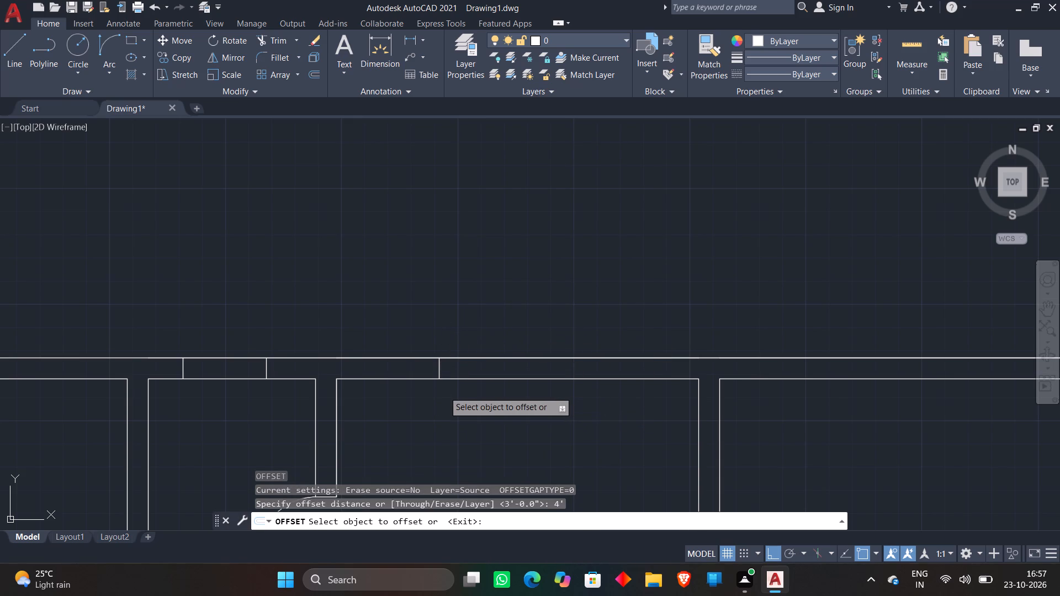
click(439, 373)
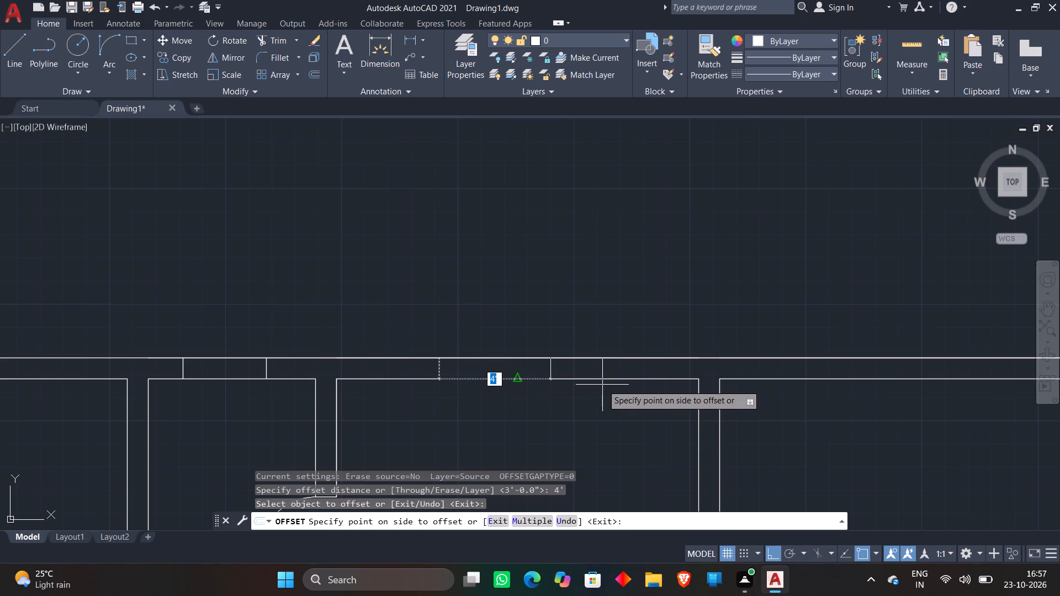
text(5')
key(Return)
scroll(622, 317, down, 2)
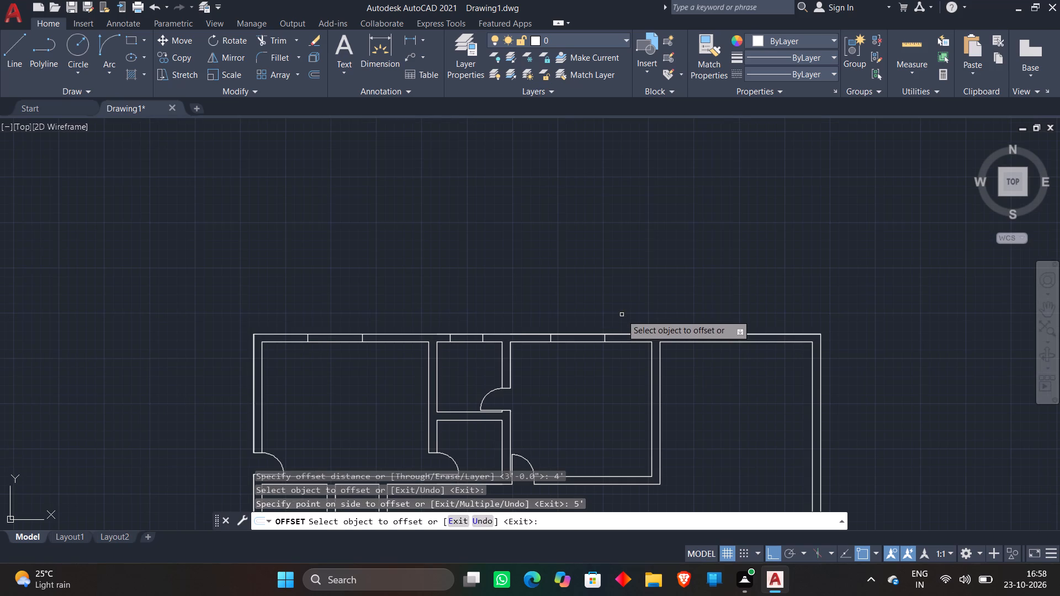
key(space)
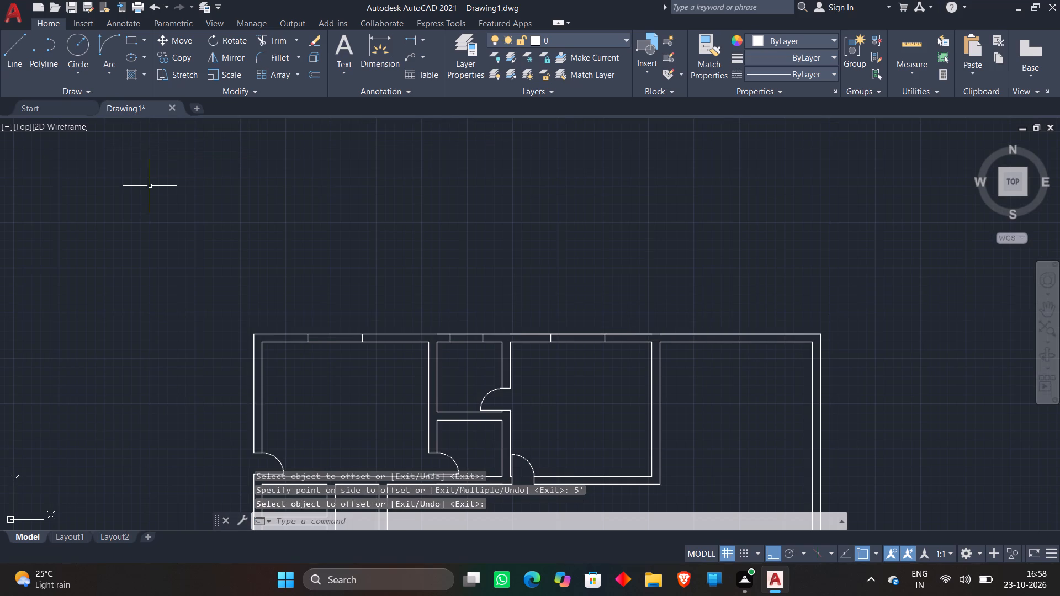
Draw a vertical line across the top wall of the upper-right room and trim its ends to the wall thickness.
scroll(242, 232, down, 1)
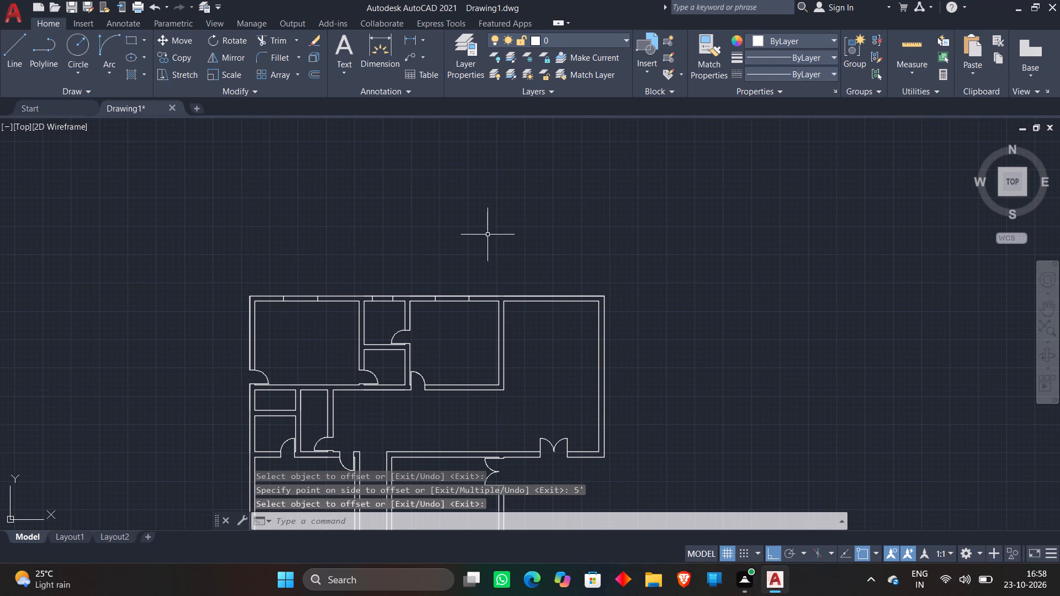
middle_drag(487, 235, 334, 233)
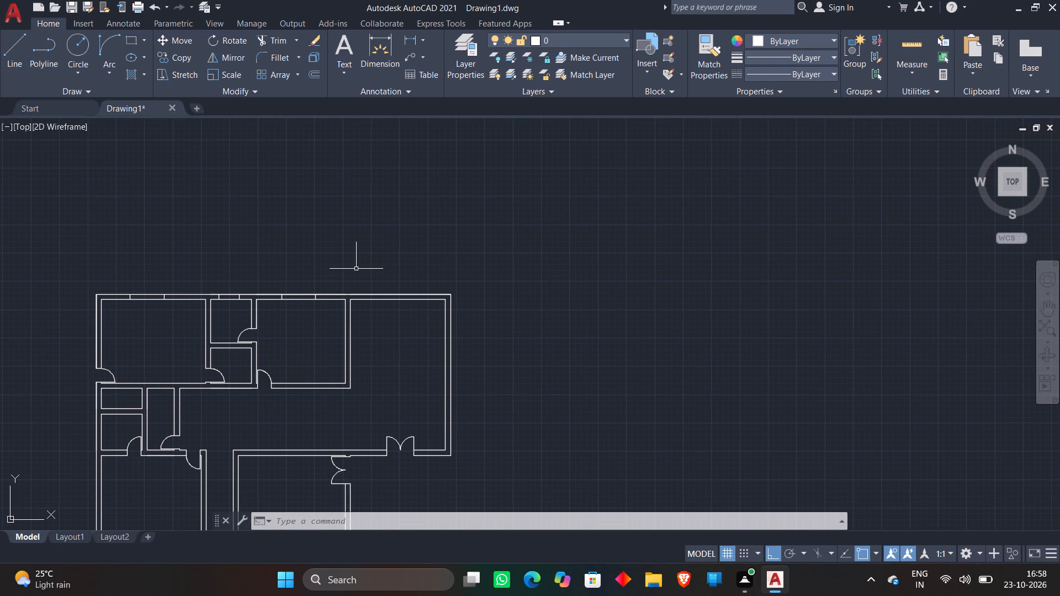
scroll(351, 272, up, 2)
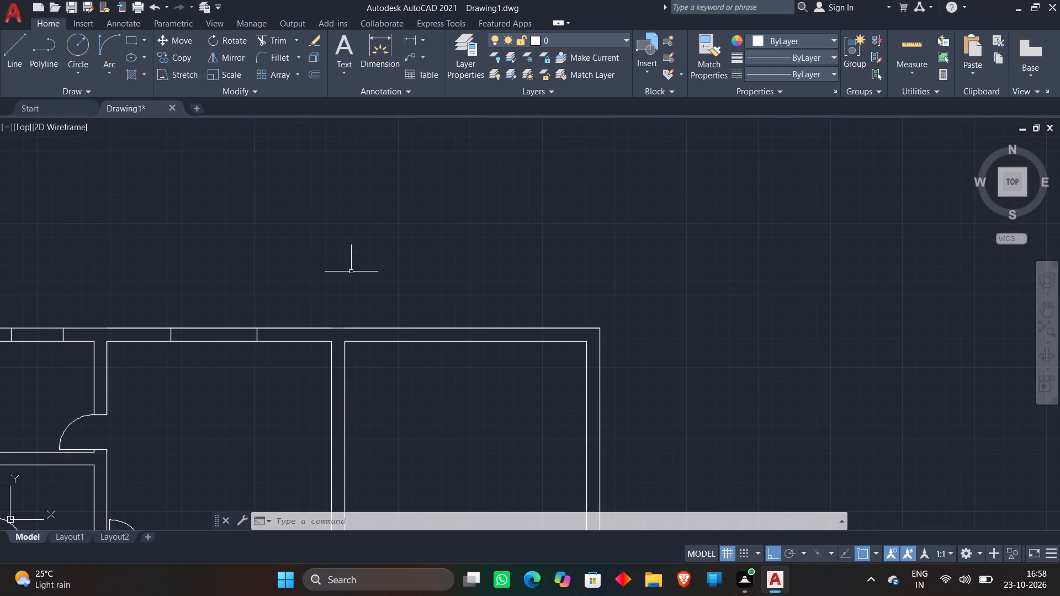
click(22, 54)
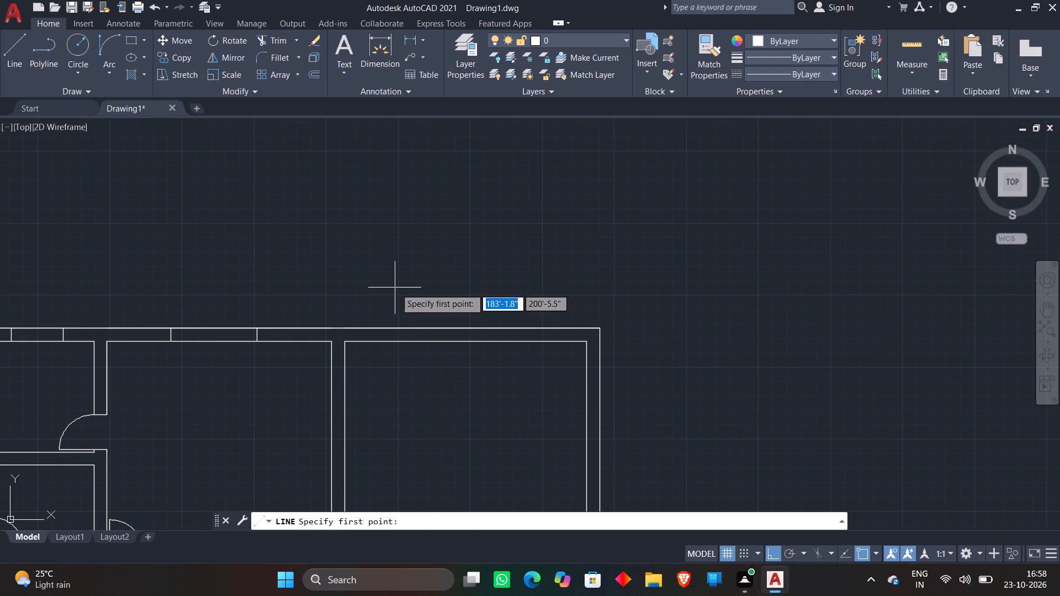
click(418, 289)
click(411, 363)
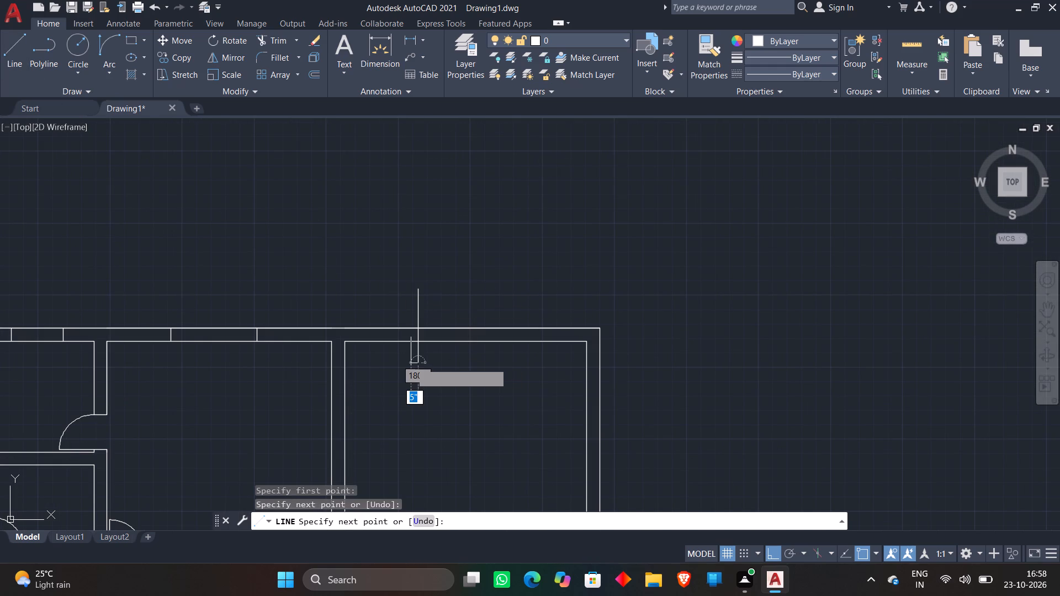
key(space)
click(287, 38)
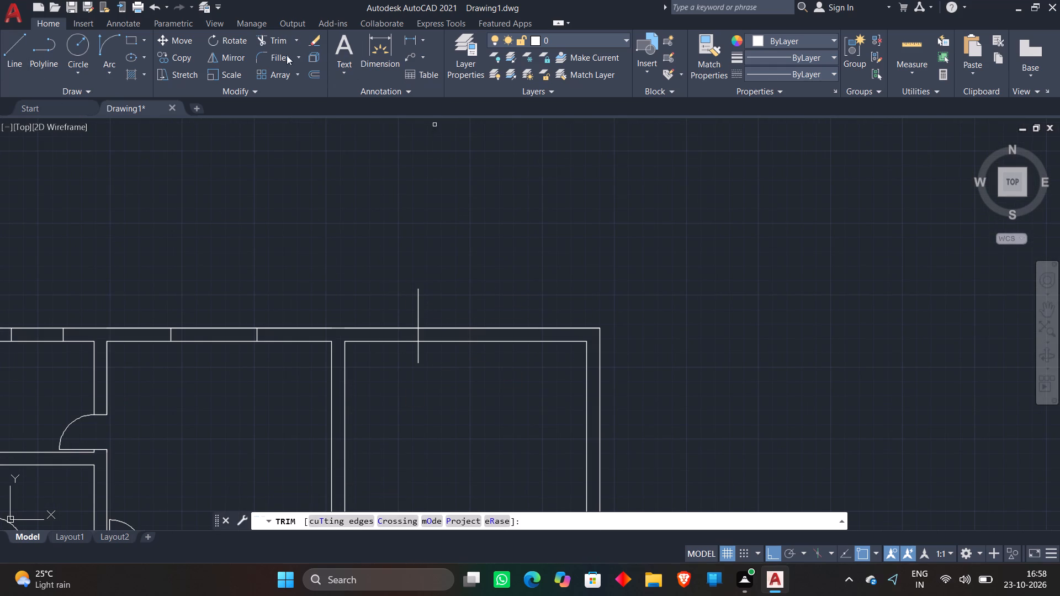
click(420, 297)
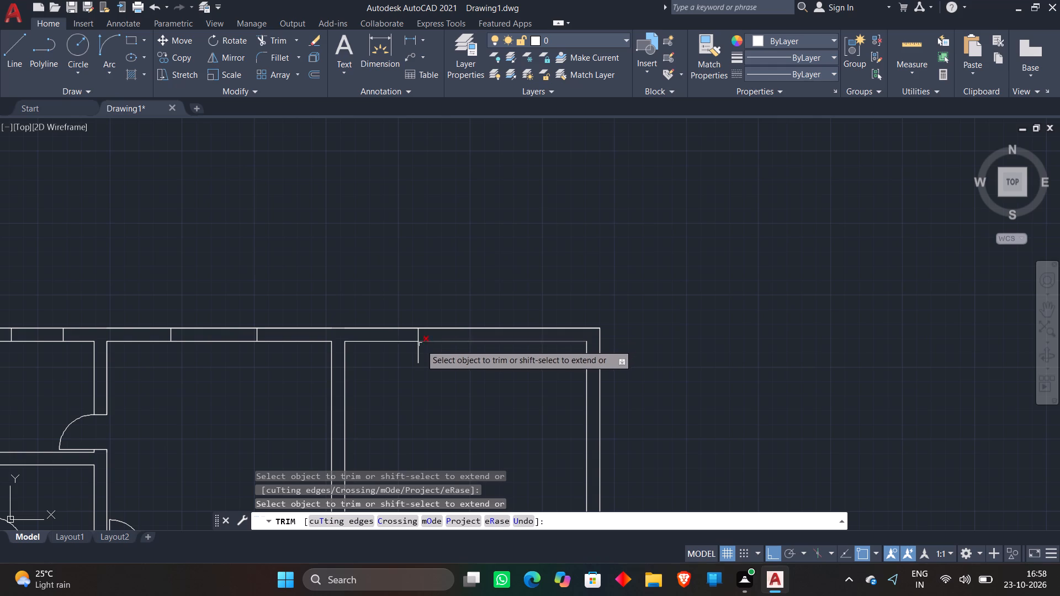
click(419, 348)
key(space)
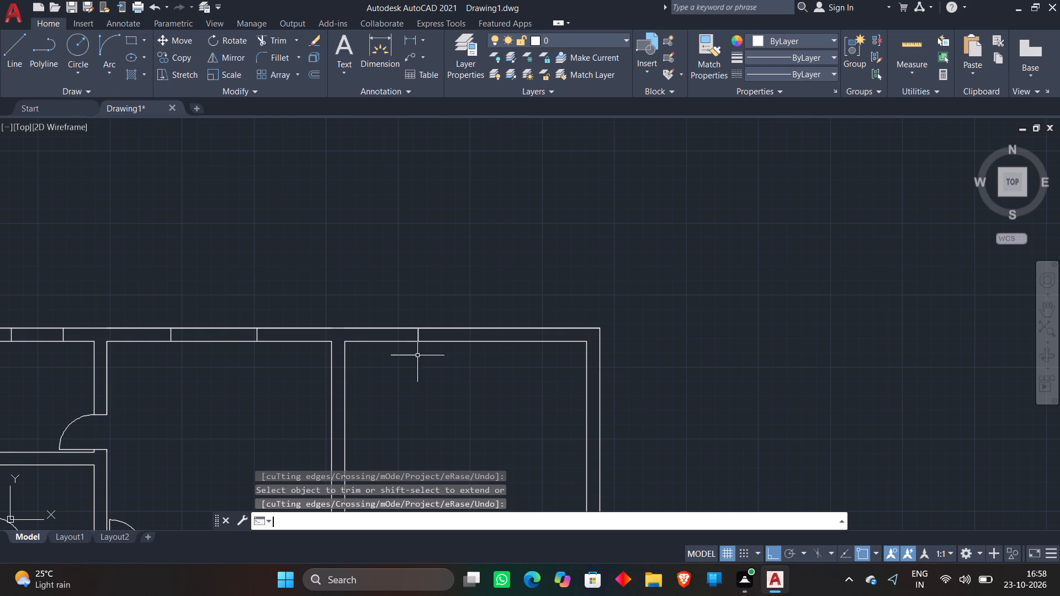
Offset the short line in the upper-right room's top wall 5' to the right to mark an opening.
click(316, 72)
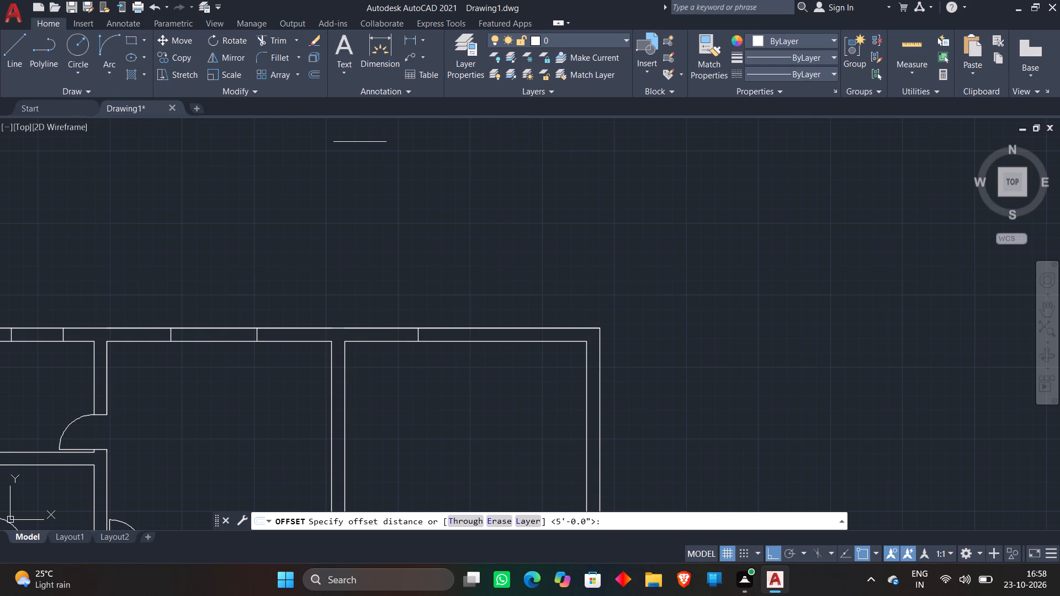
key(Return)
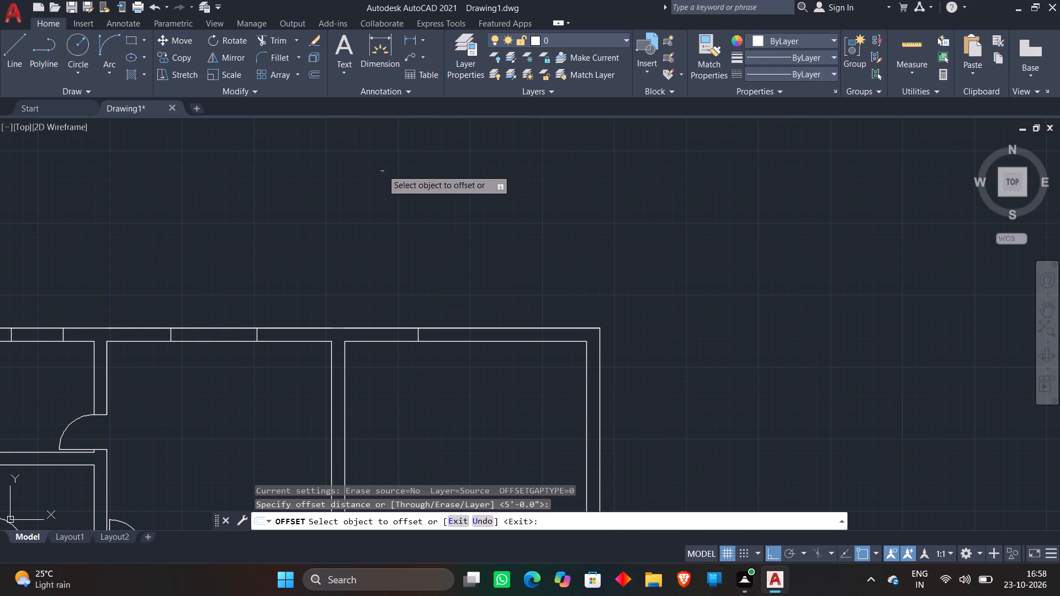
click(419, 335)
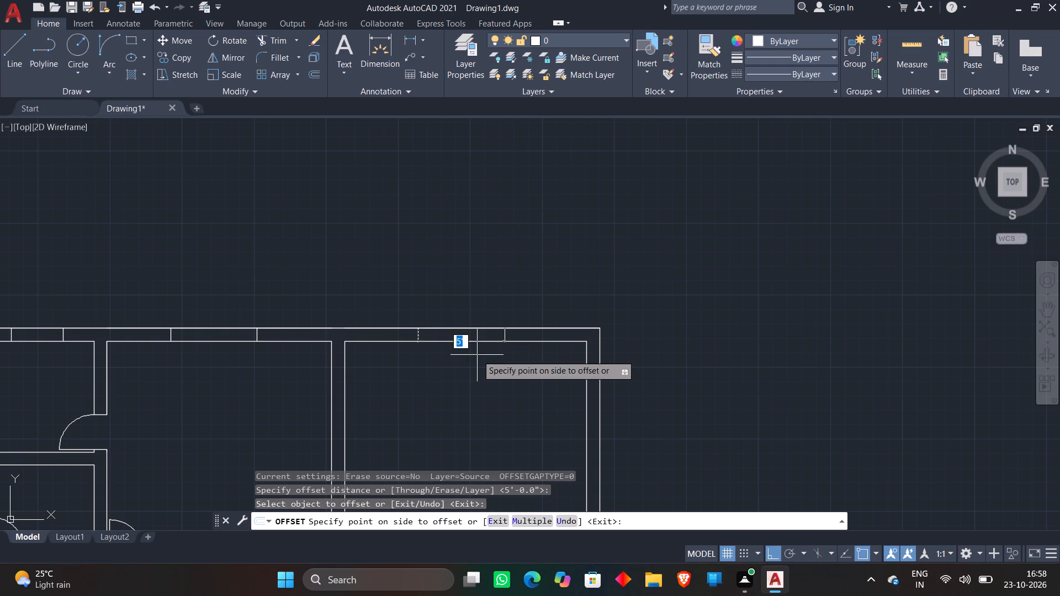
click(495, 363)
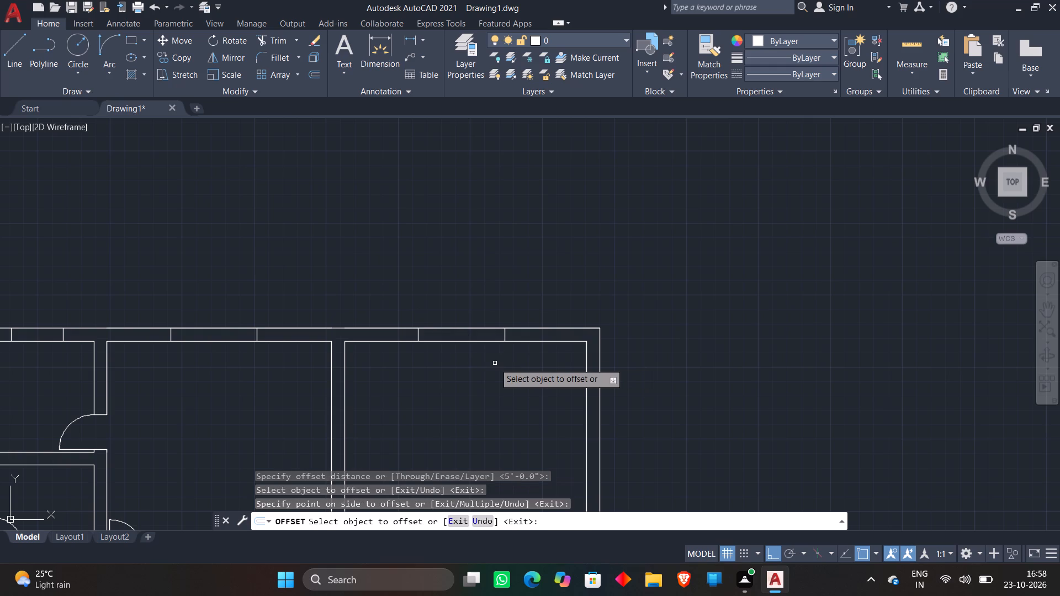
key(Escape)
Draw a horizontal line across the right outer wall of the upper-right room and trim its ends to the wall thickness.
scroll(616, 312, down, 2)
middle_drag(679, 345, 648, 289)
click(14, 40)
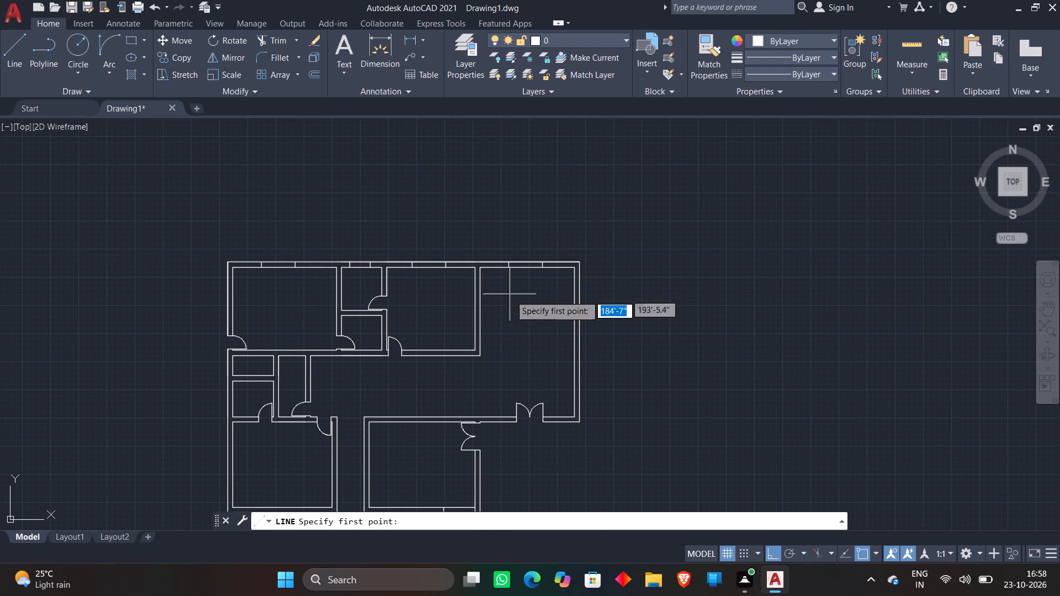
scroll(562, 324, up, 1)
click(569, 301)
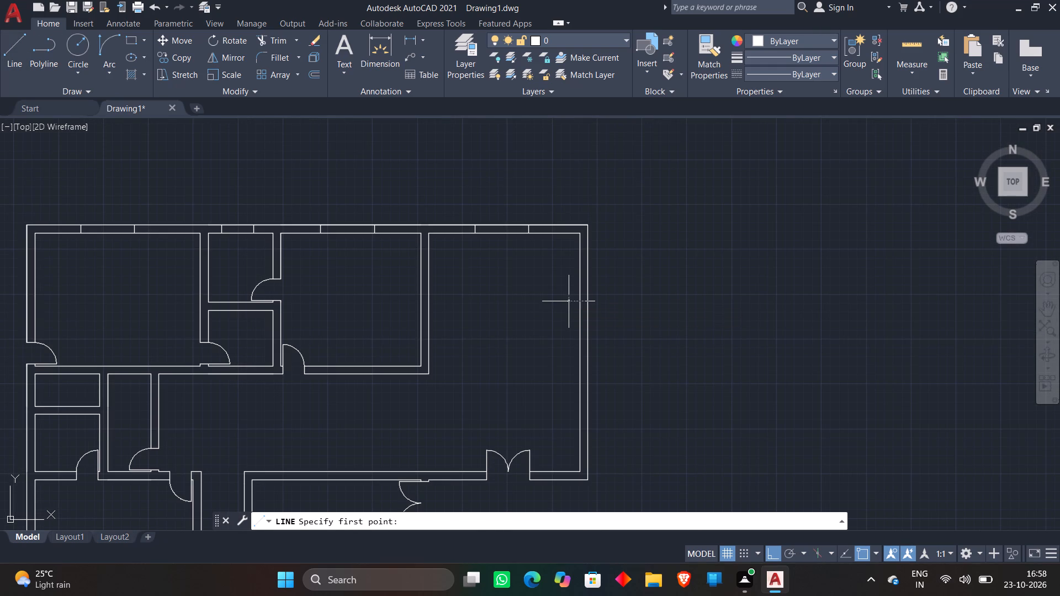
click(609, 297)
key(space)
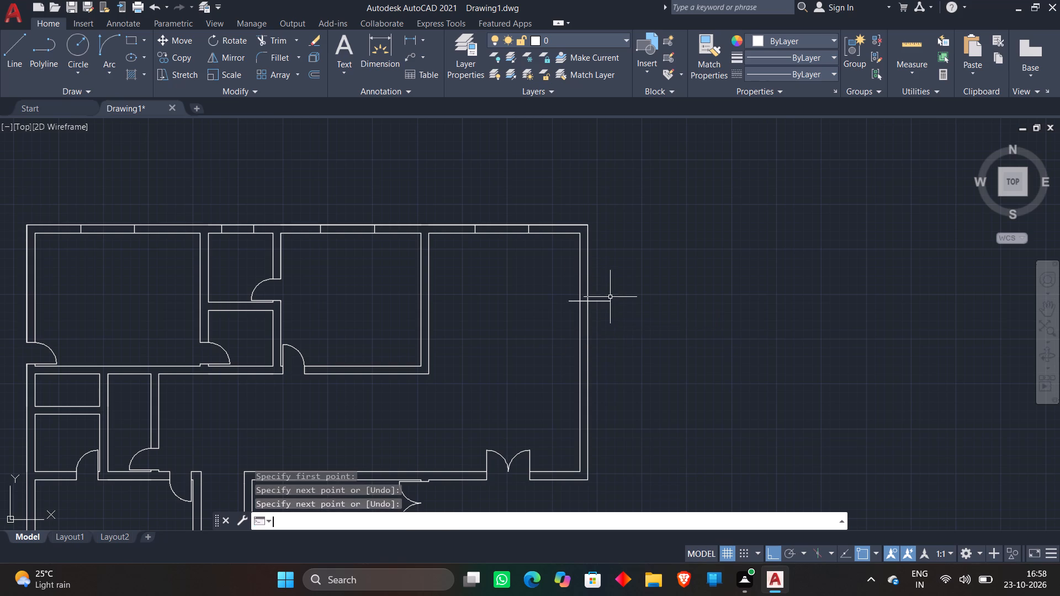
click(271, 40)
scroll(559, 294, up, 2)
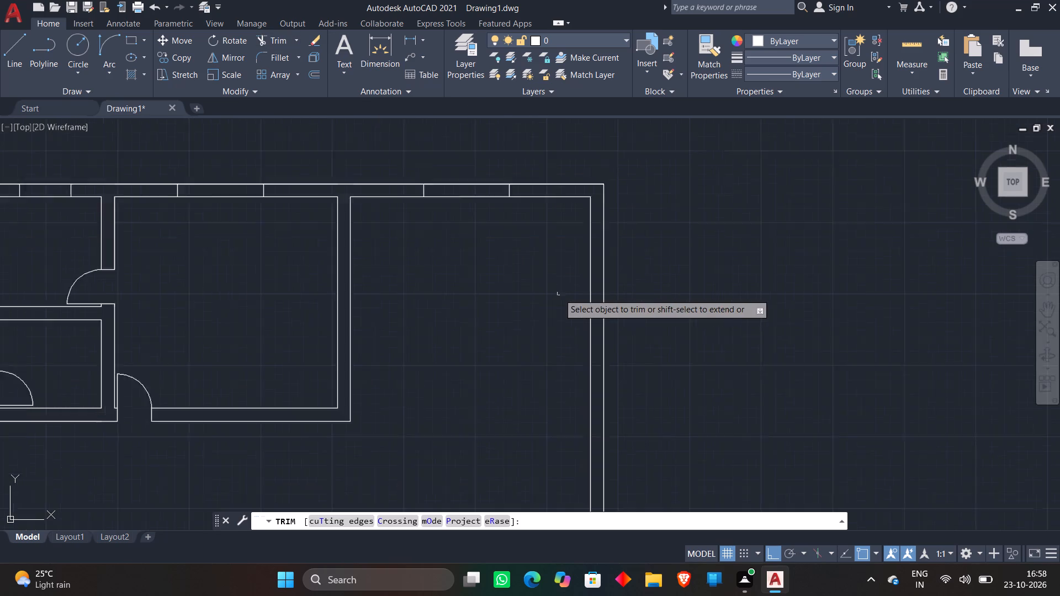
click(584, 312)
click(648, 309)
click(652, 327)
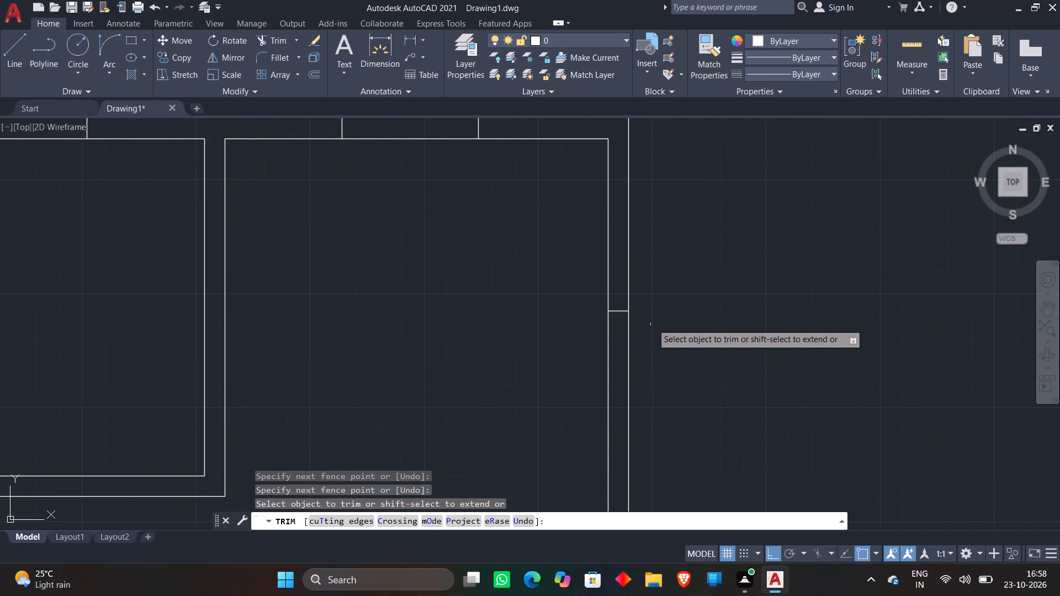
scroll(665, 265, down, 1)
key(Escape)
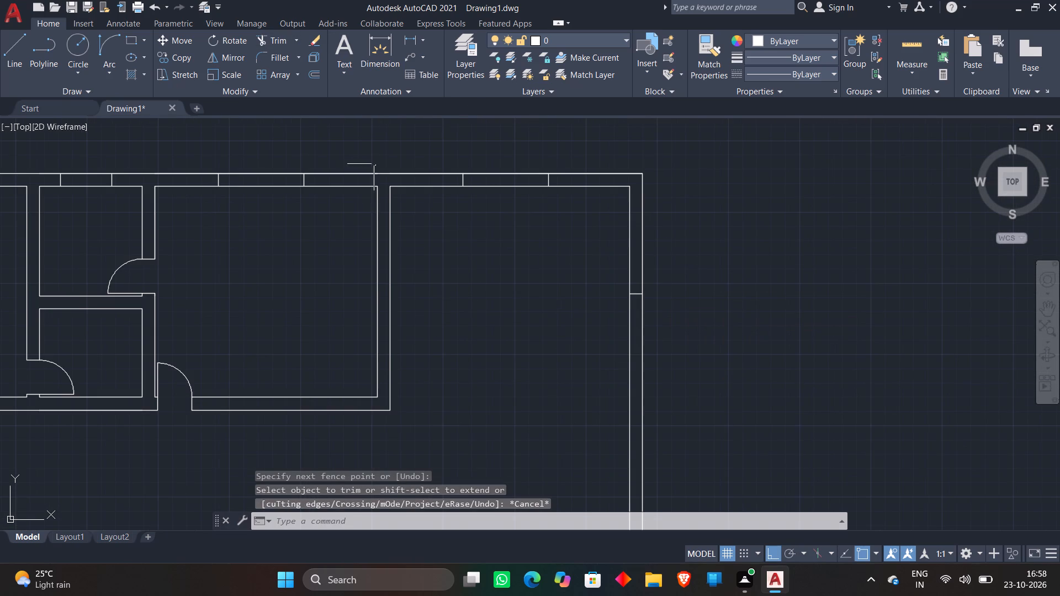
Offset the short line in the upper-right room's right outer wall 5' downward to mark an opening.
click(317, 72)
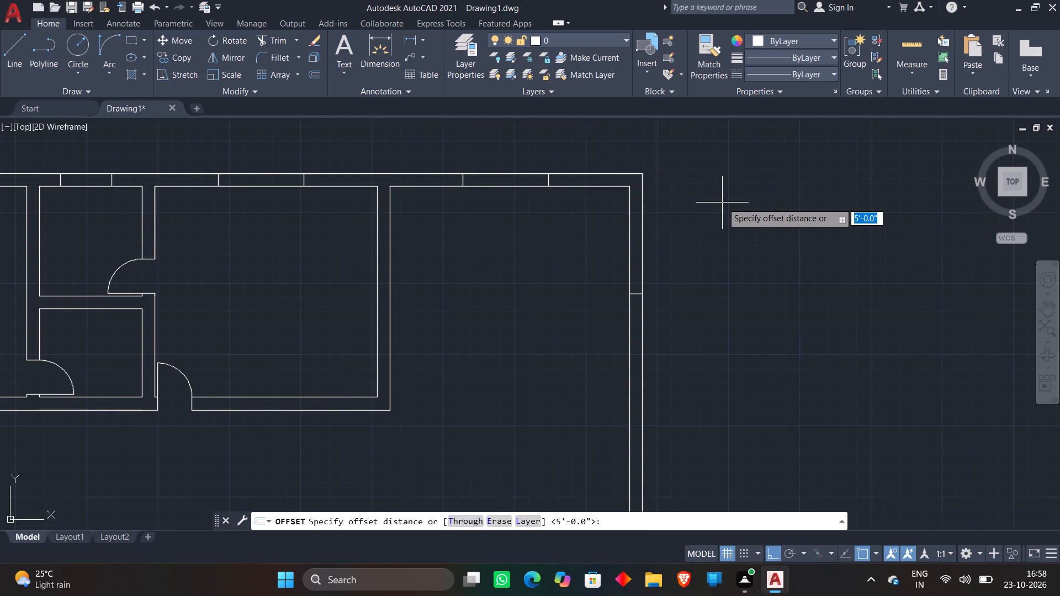
key(Return)
scroll(750, 246, down, 2)
middle_drag(712, 295, 683, 235)
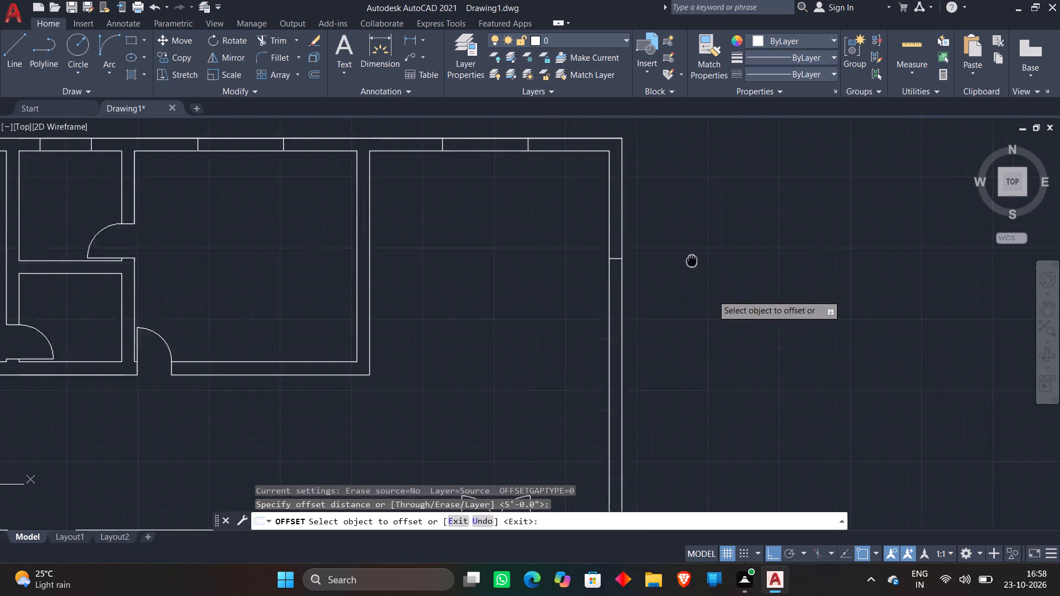
middle_drag(683, 235, 674, 192)
click(593, 192)
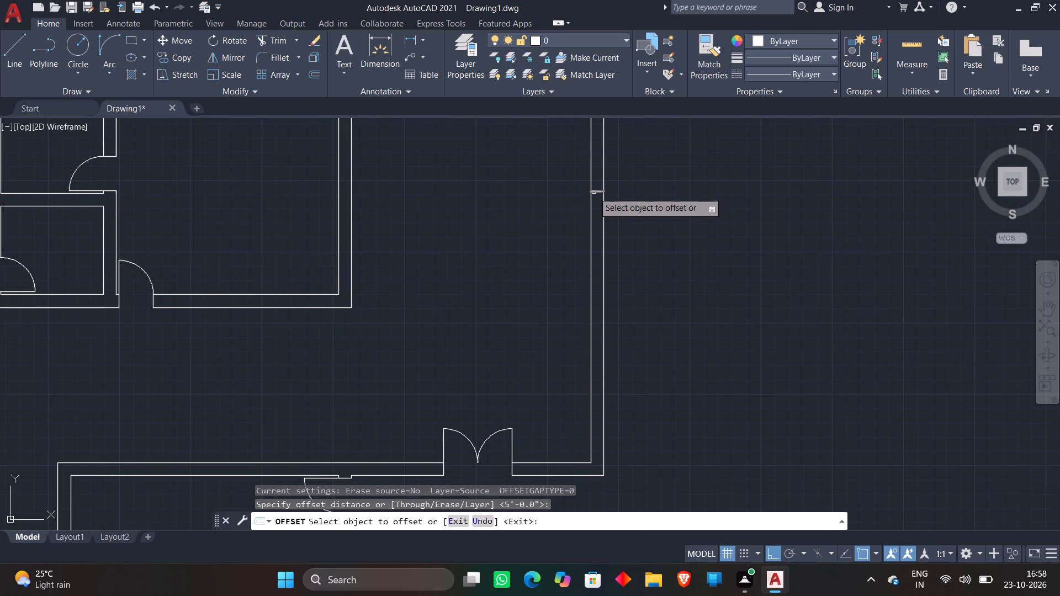
click(604, 360)
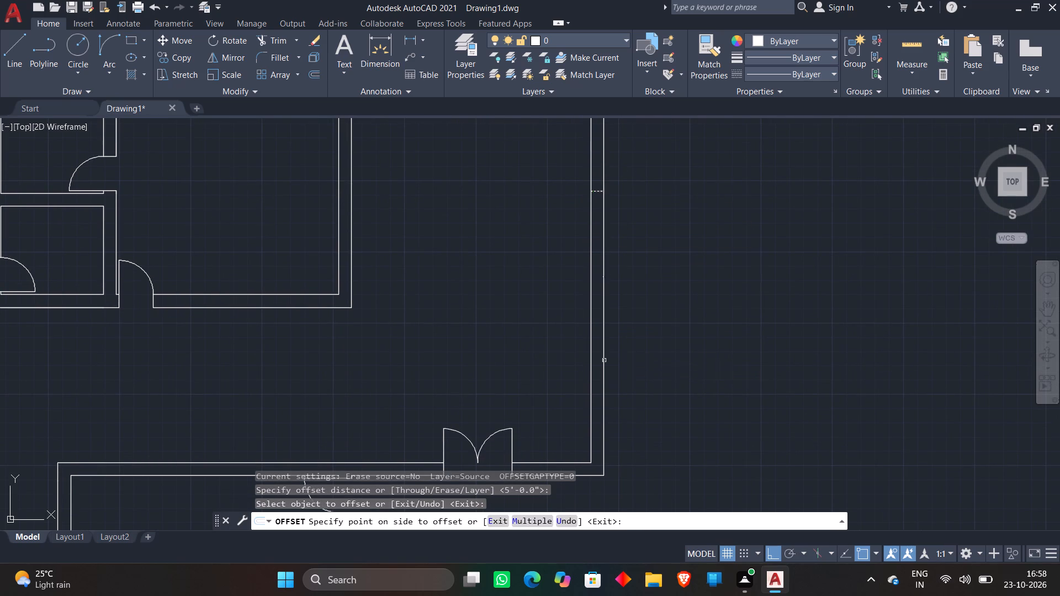
key(Escape)
Extend the top and bottom lines of the small room below the upper-left room to the neighbouring room's left wall line.
scroll(630, 343, down, 2)
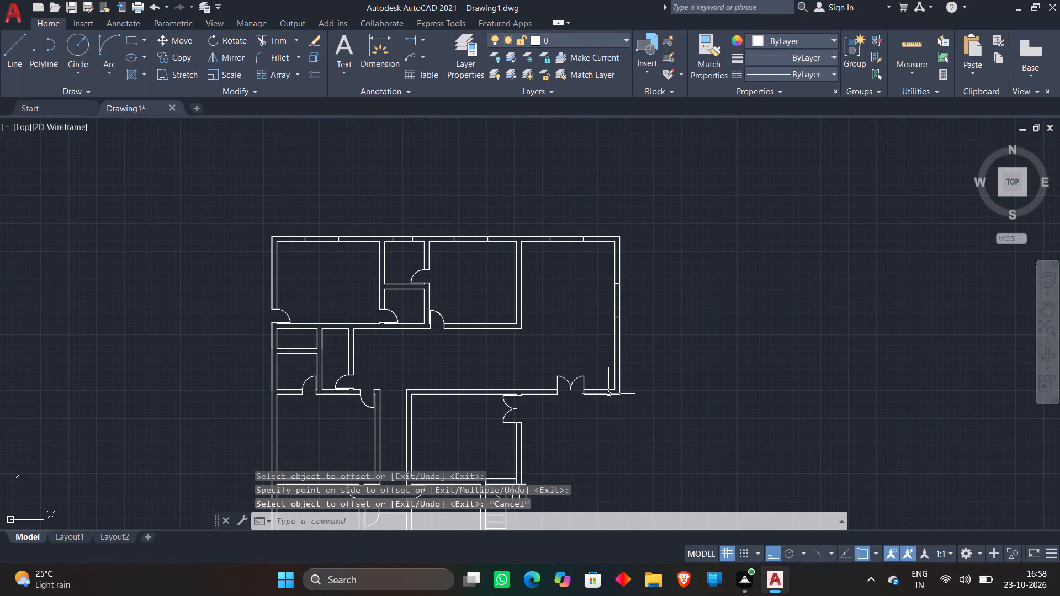
middle_drag(544, 423, 538, 345)
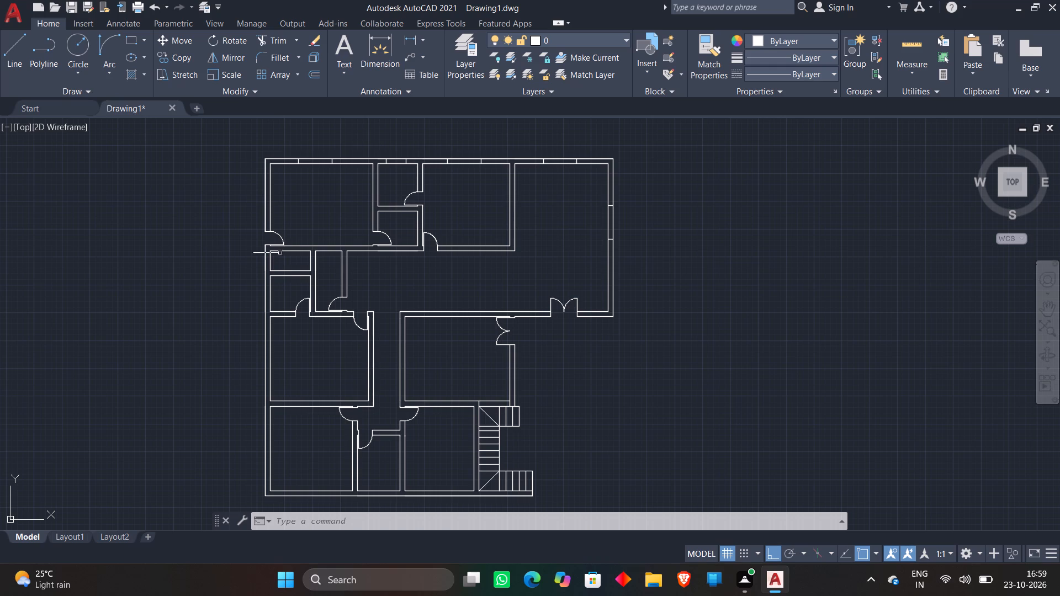
scroll(305, 241, up, 4)
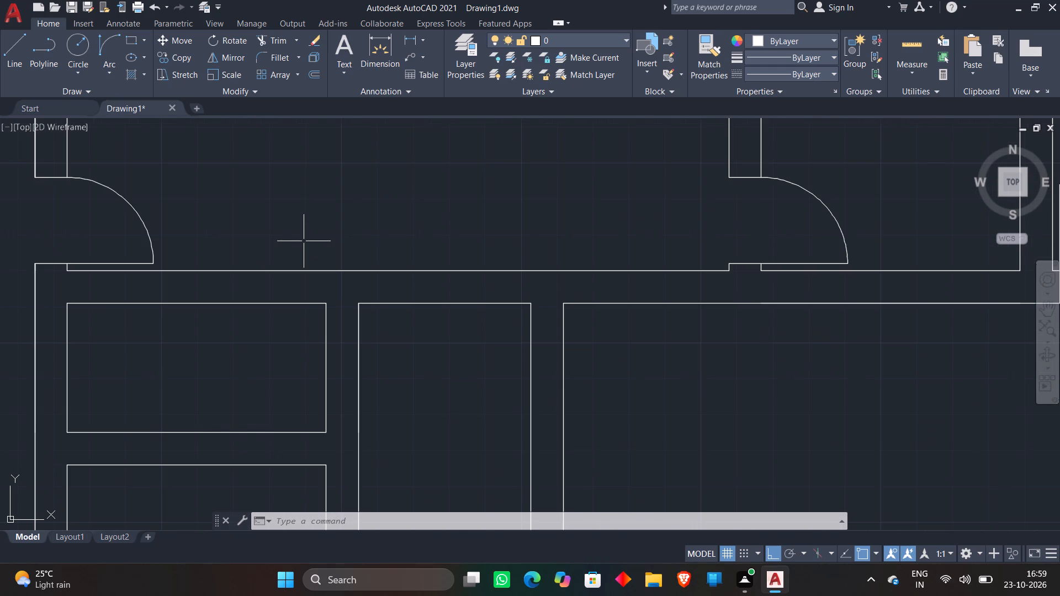
middle_drag(258, 237, 469, 273)
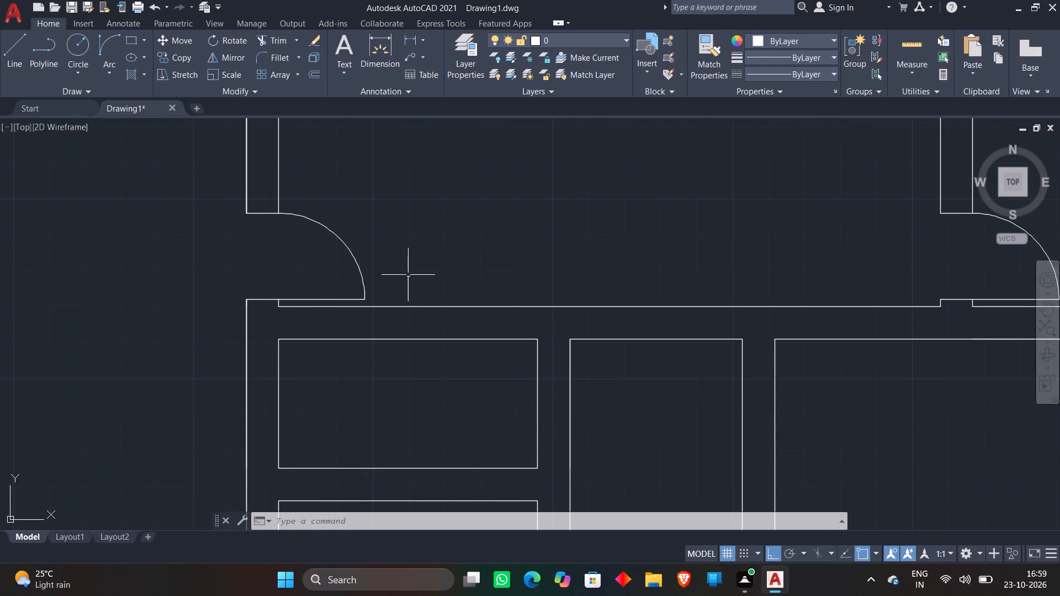
scroll(409, 279, down, 1)
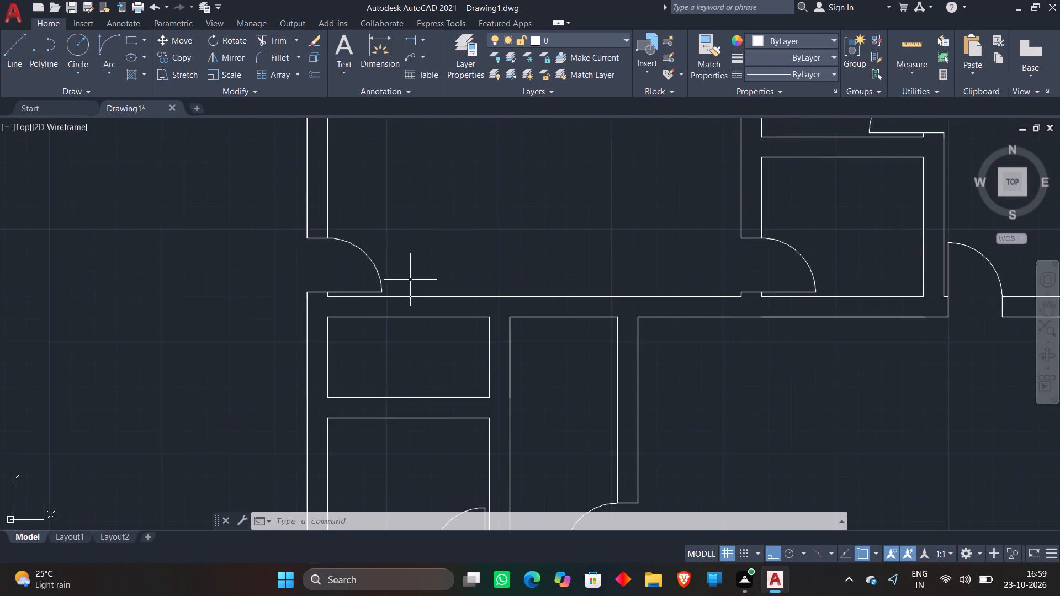
scroll(411, 280, down, 2)
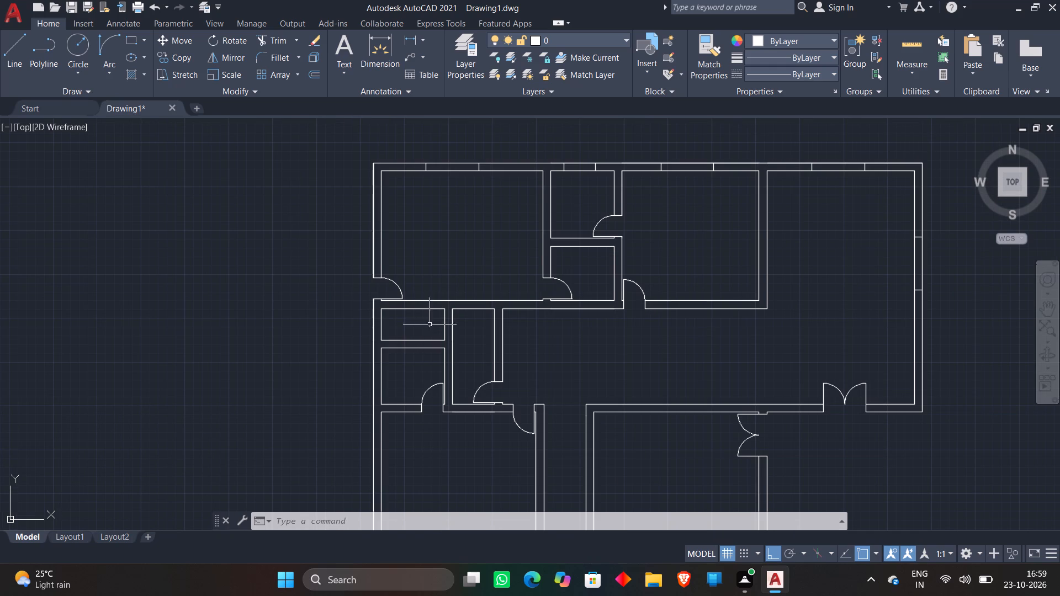
scroll(432, 320, down, 1)
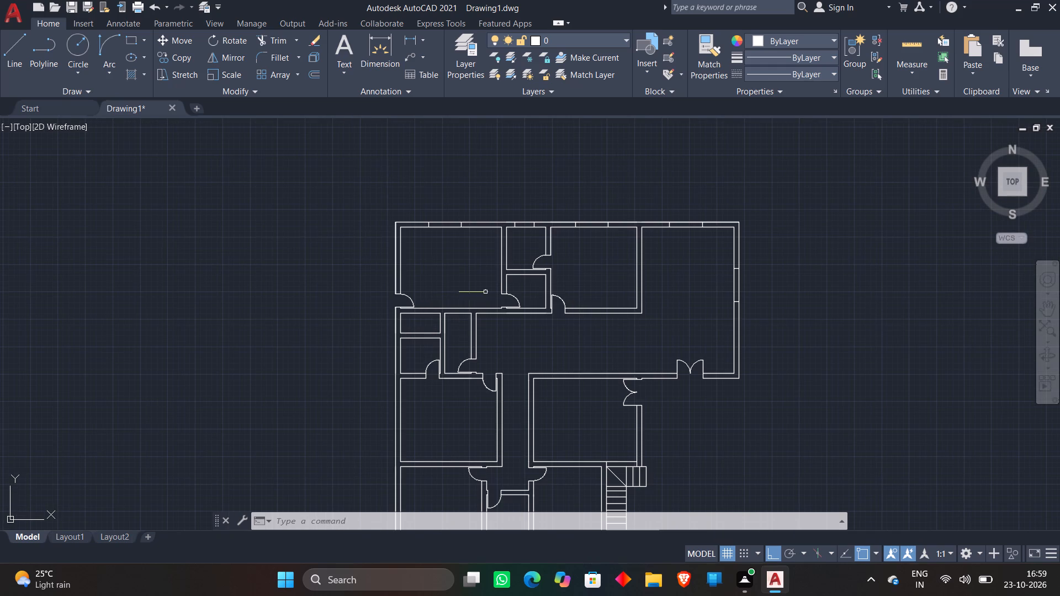
scroll(438, 322, up, 4)
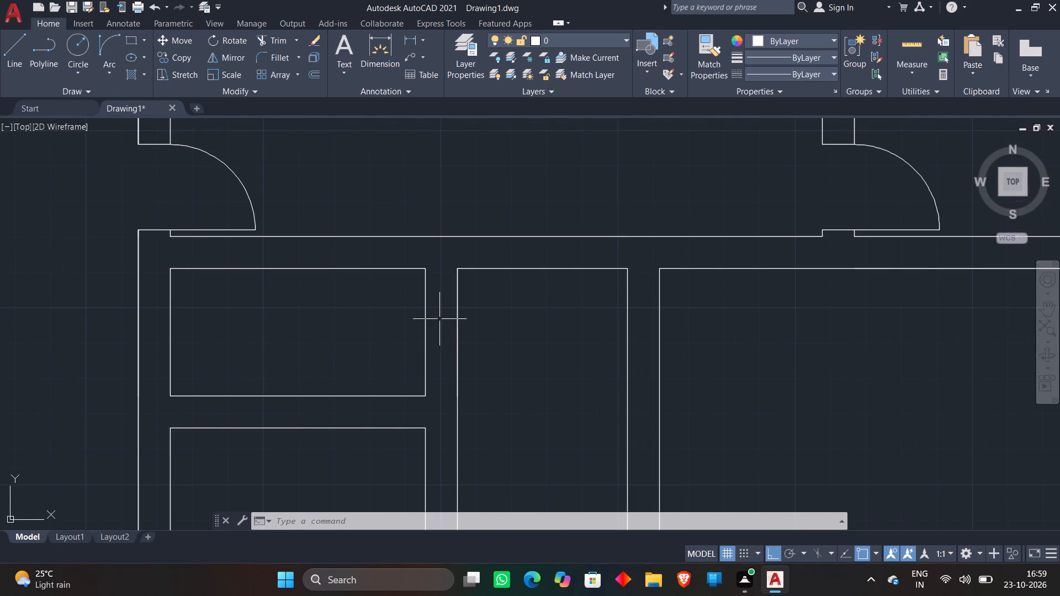
key(e)
key(x)
key(space)
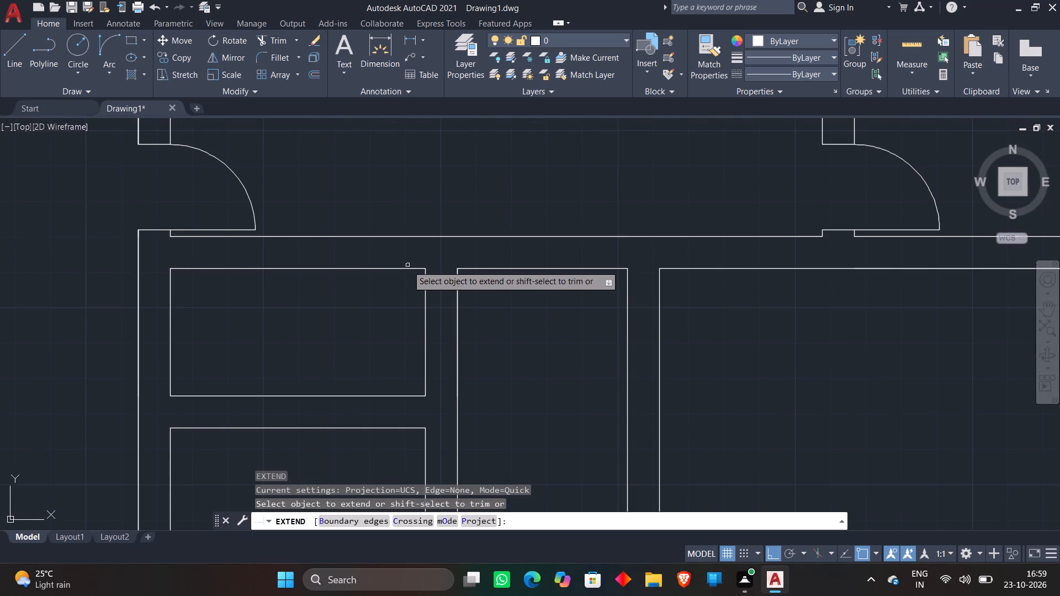
click(407, 268)
click(417, 398)
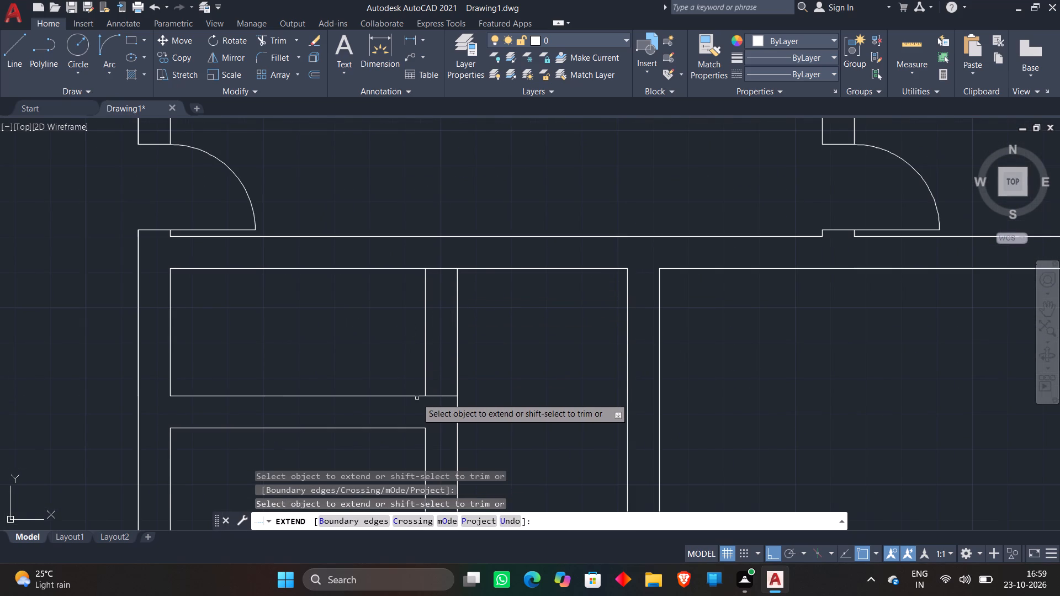
key(Escape)
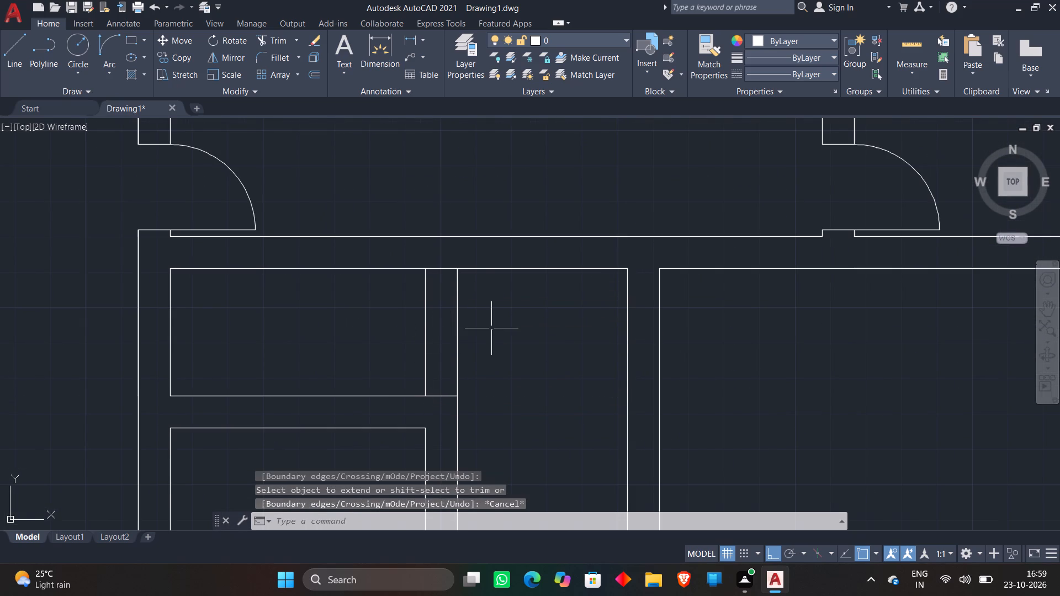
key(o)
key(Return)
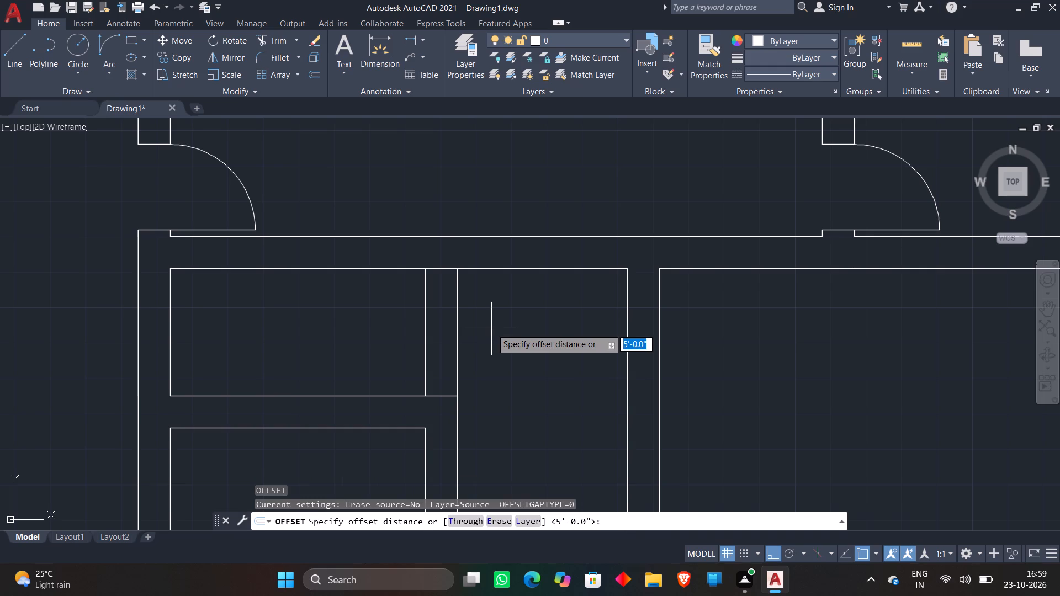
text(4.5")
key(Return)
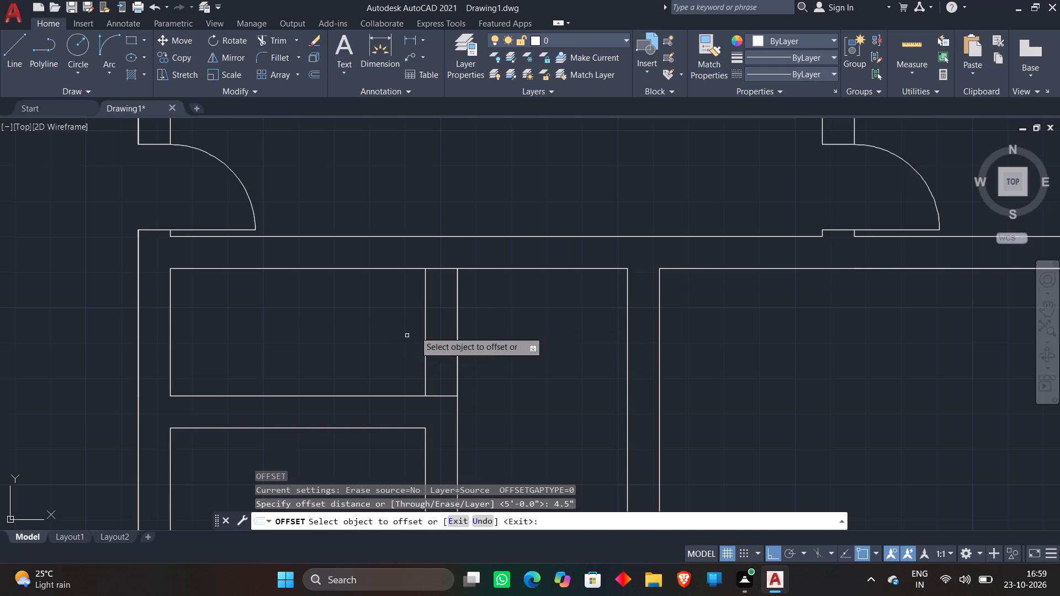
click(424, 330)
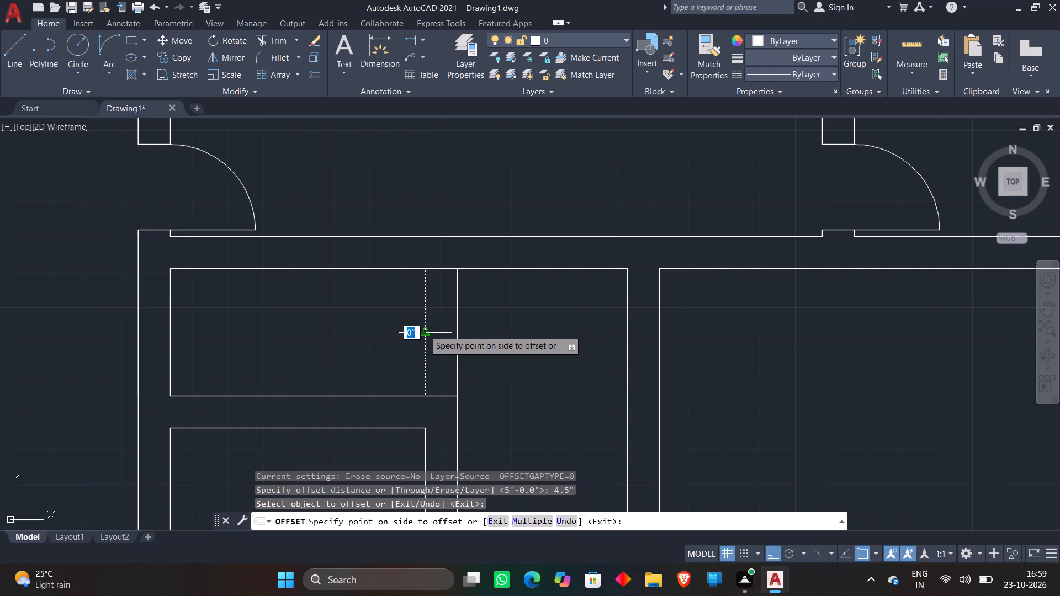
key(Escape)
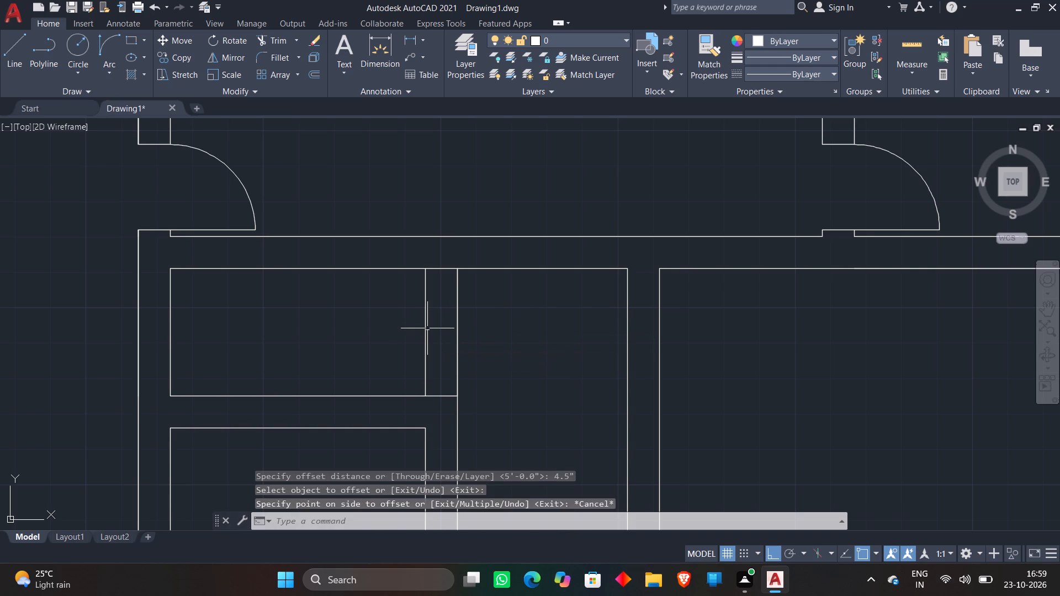
Trim away the small room's original right-hand vertical line between the two extended lines.
text(tr)
key(space)
click(427, 328)
click(411, 328)
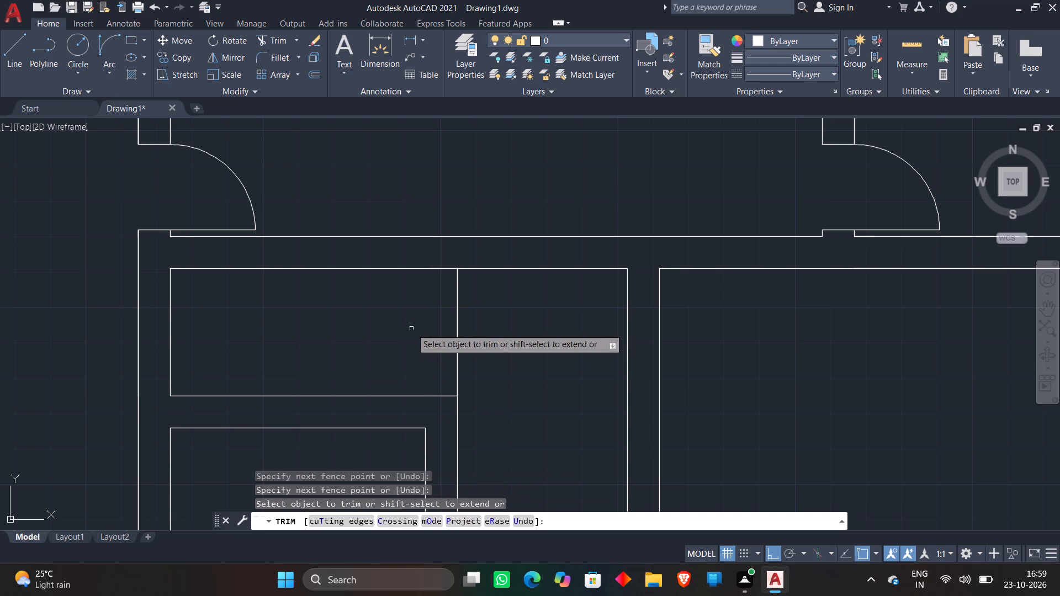
scroll(447, 317, down, 2)
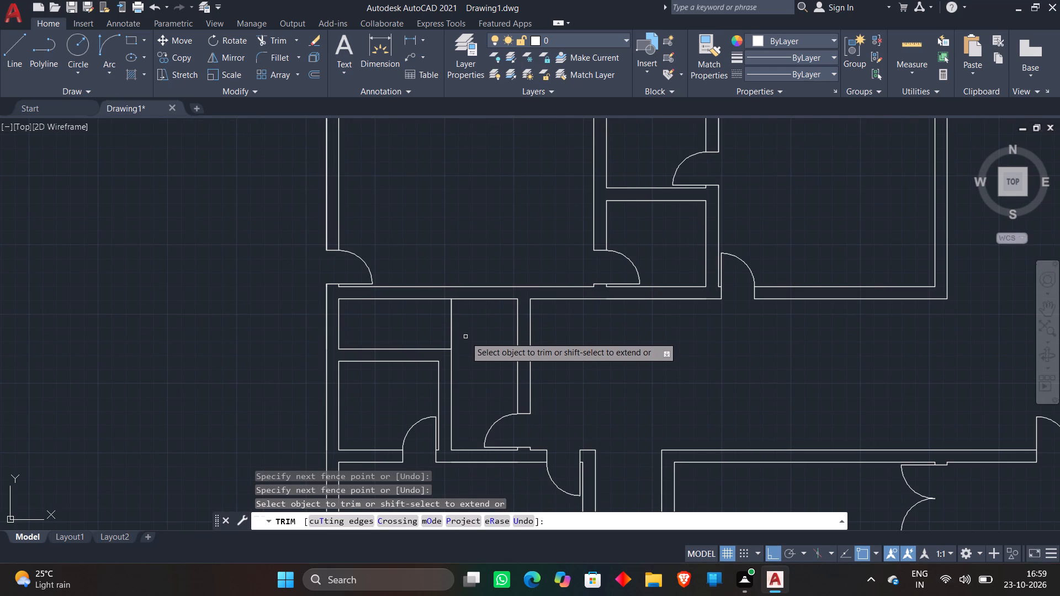
key(Escape)
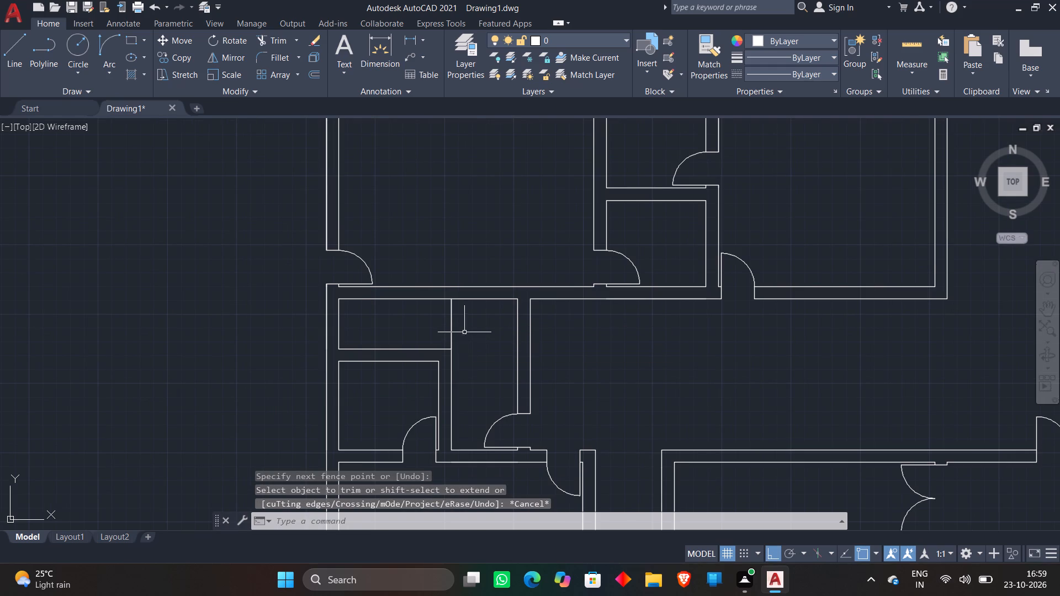
Offset the small room's new right boundary line to the left three times in succession, 2" apart.
scroll(449, 326, up, 1)
key(o)
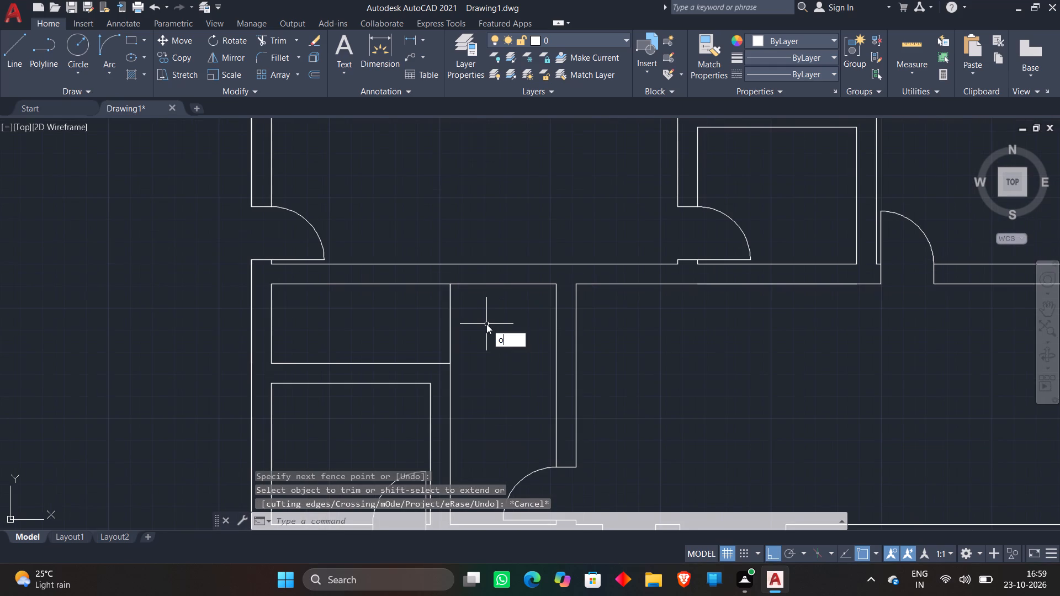
key(Return)
text(2")
key(Return)
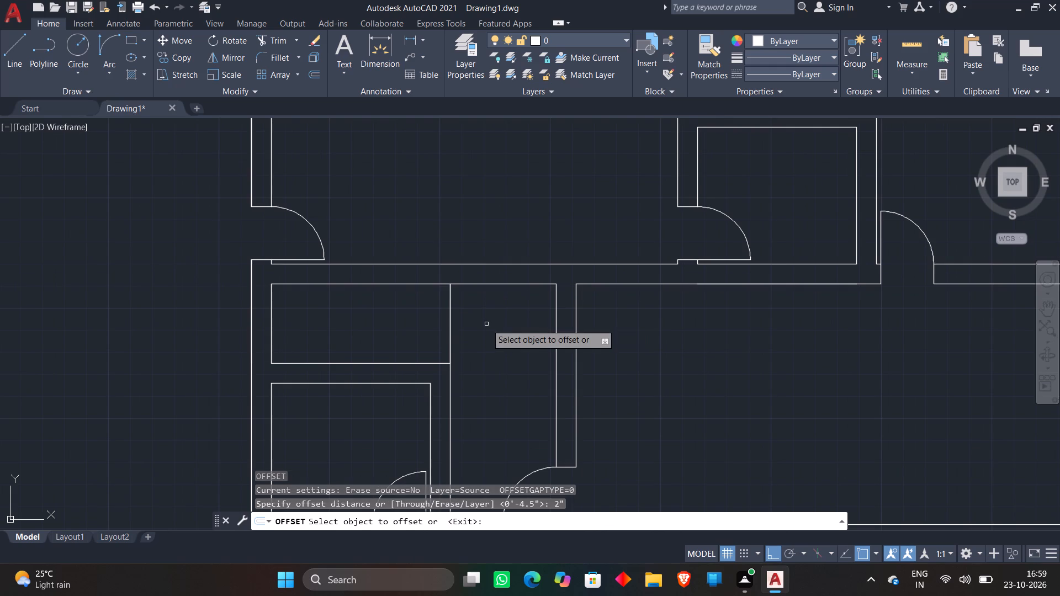
click(451, 333)
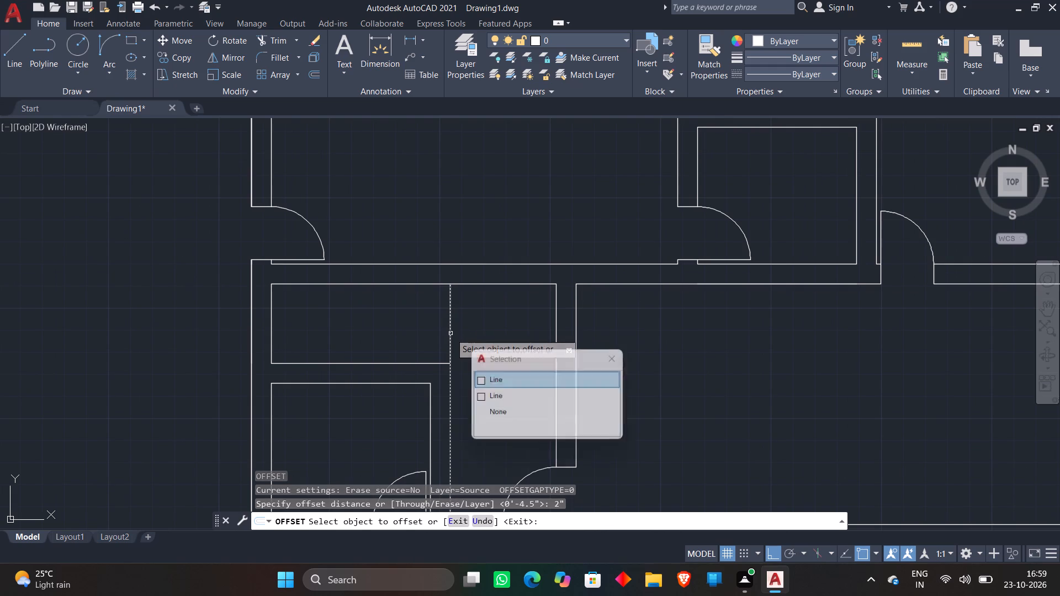
click(364, 323)
click(444, 336)
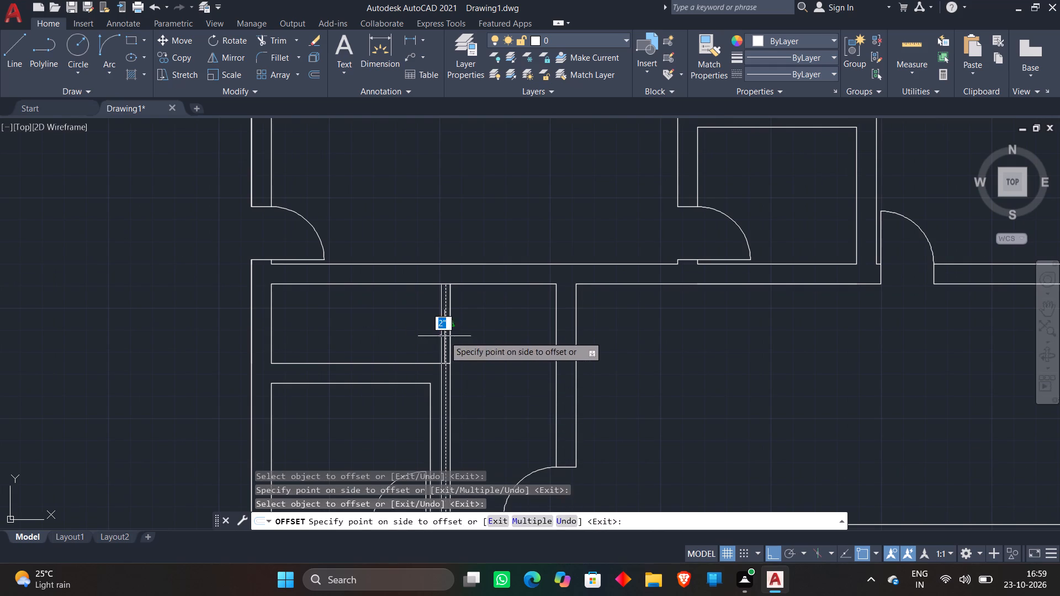
click(414, 334)
click(439, 332)
click(414, 328)
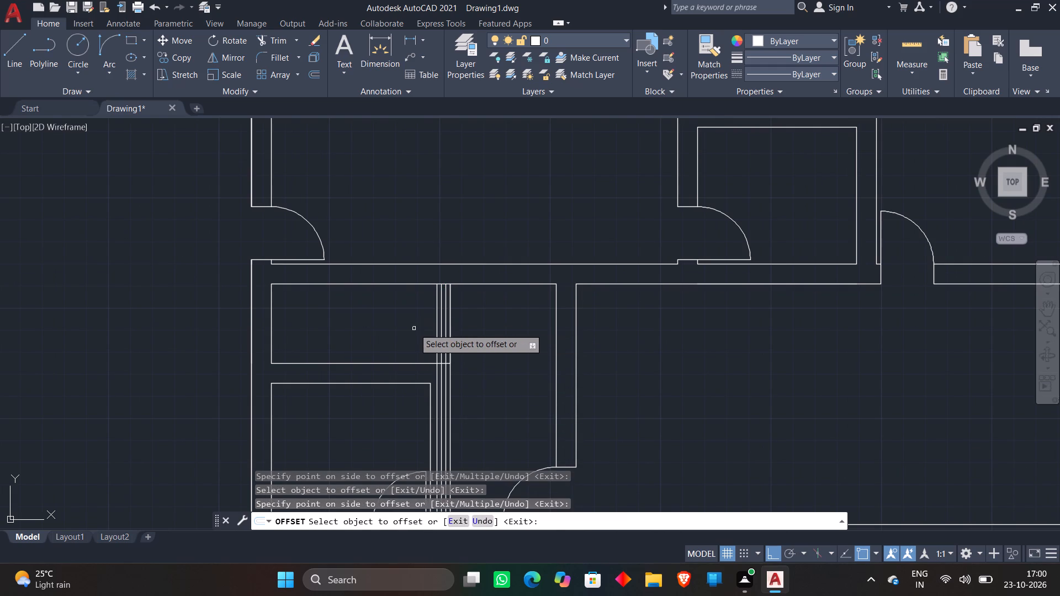
key(Escape)
Trim off the parts of the three offset lines that run below the small room's bottom line.
text(tr)
key(space)
scroll(439, 365, up, 4)
click(475, 387)
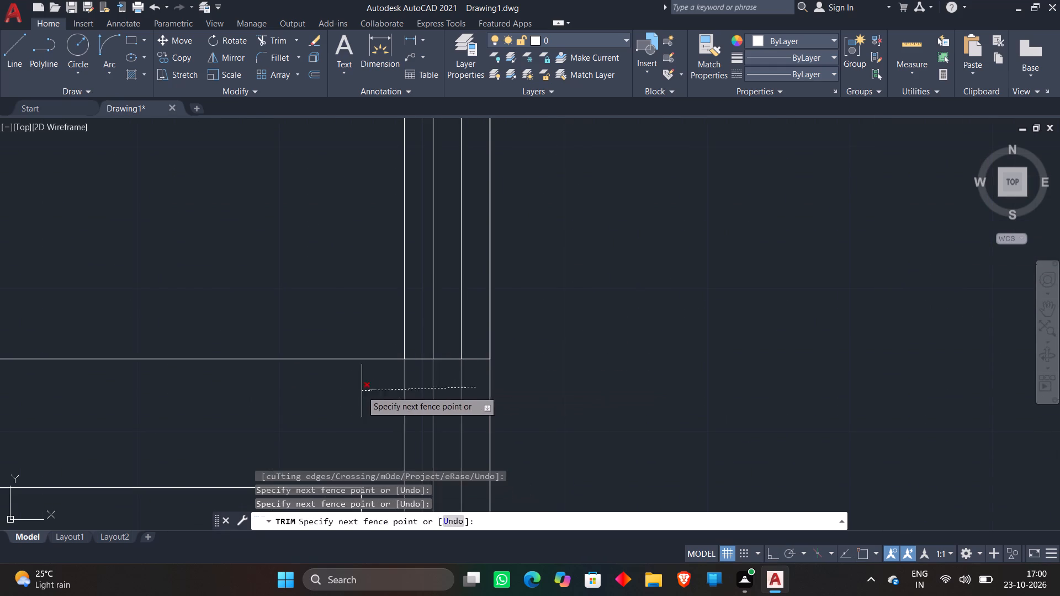
click(362, 391)
key(Escape)
scroll(444, 343, down, 3)
scroll(540, 316, down, 1)
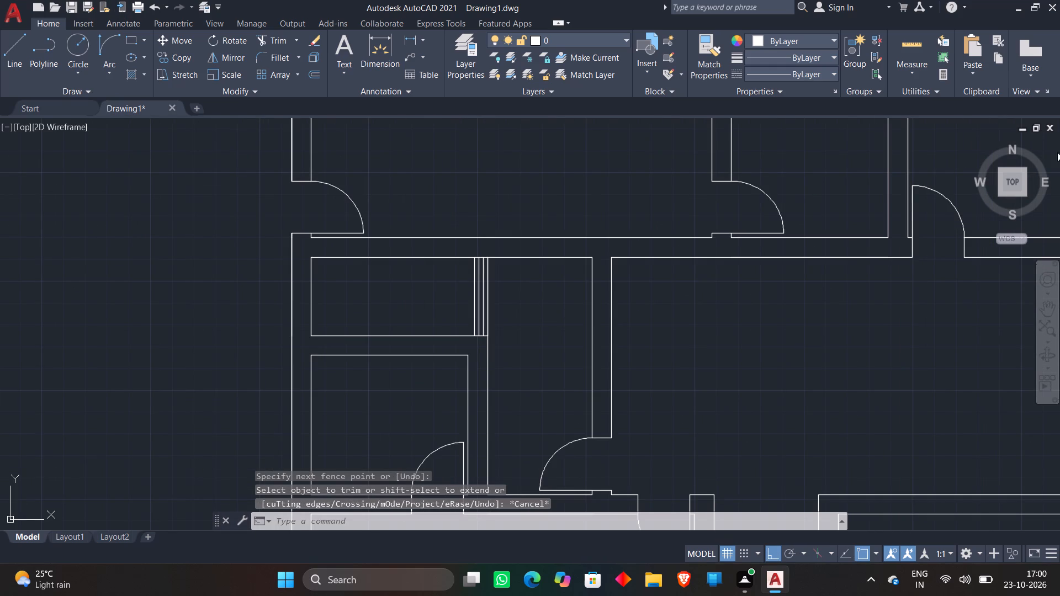
Draw a 6'-3" horizontal line from the leftmost offset line's lower end to the small room's bottom-left corner.
click(15, 51)
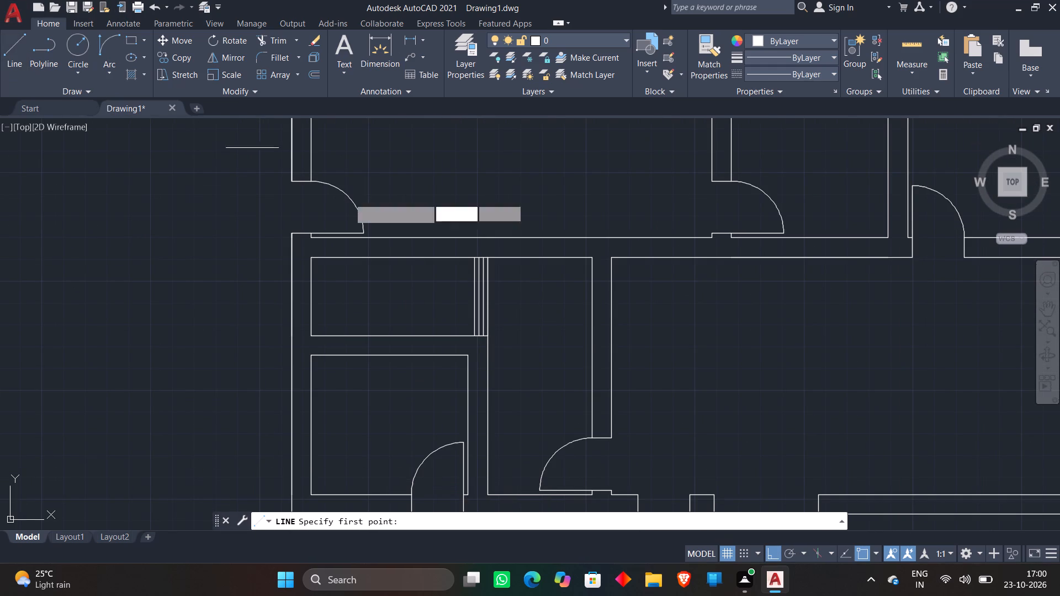
scroll(475, 337, up, 2)
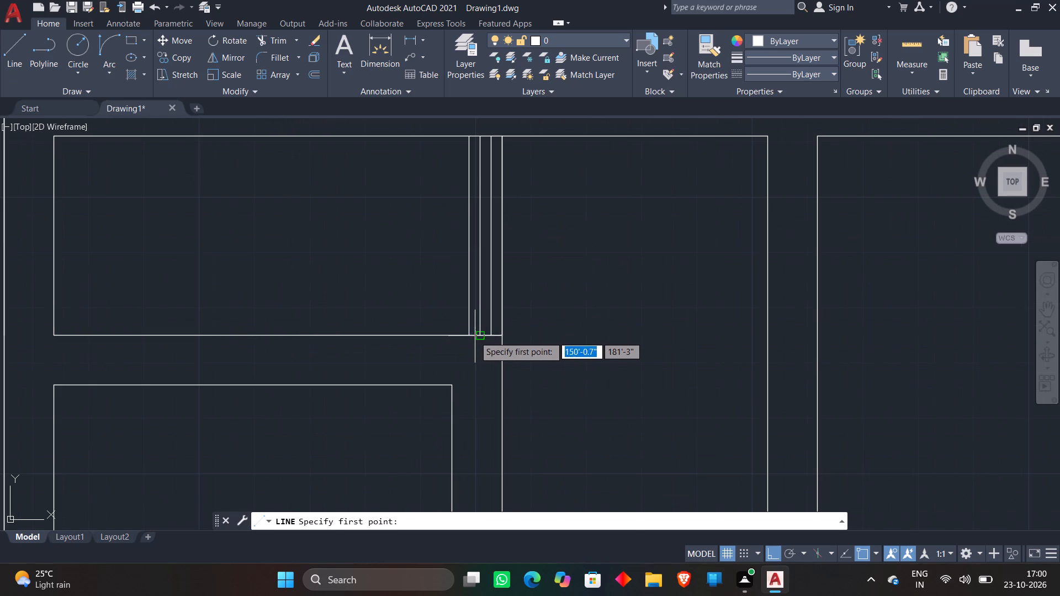
click(467, 334)
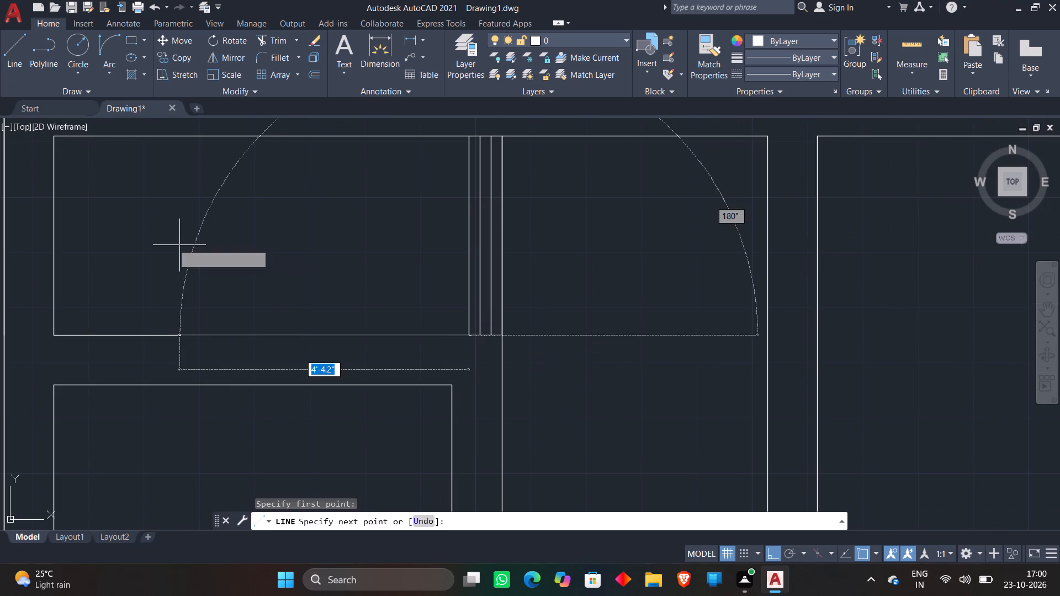
middle_drag(135, 231, 213, 320)
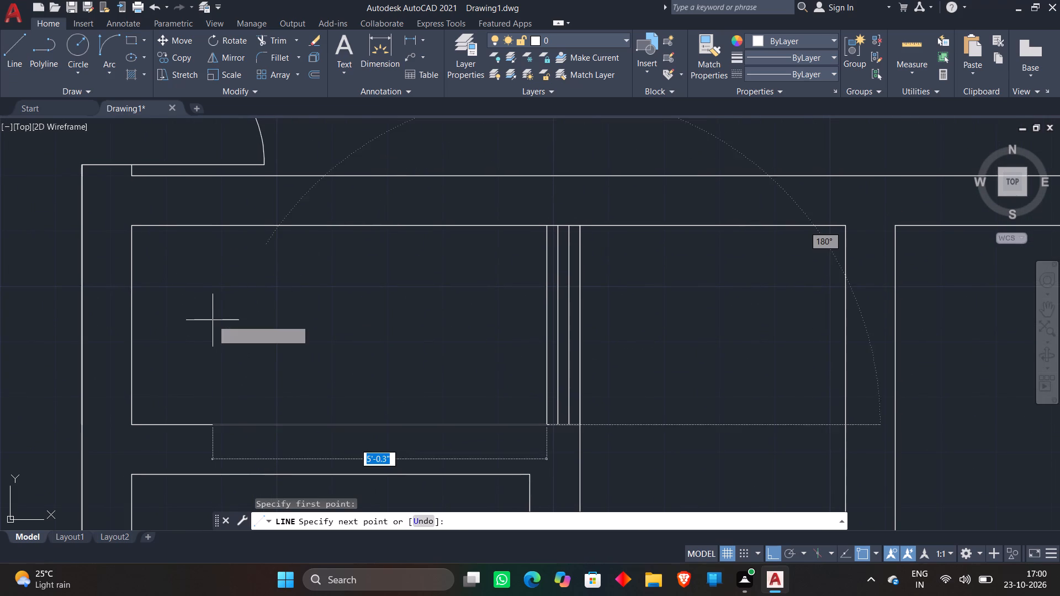
click(124, 222)
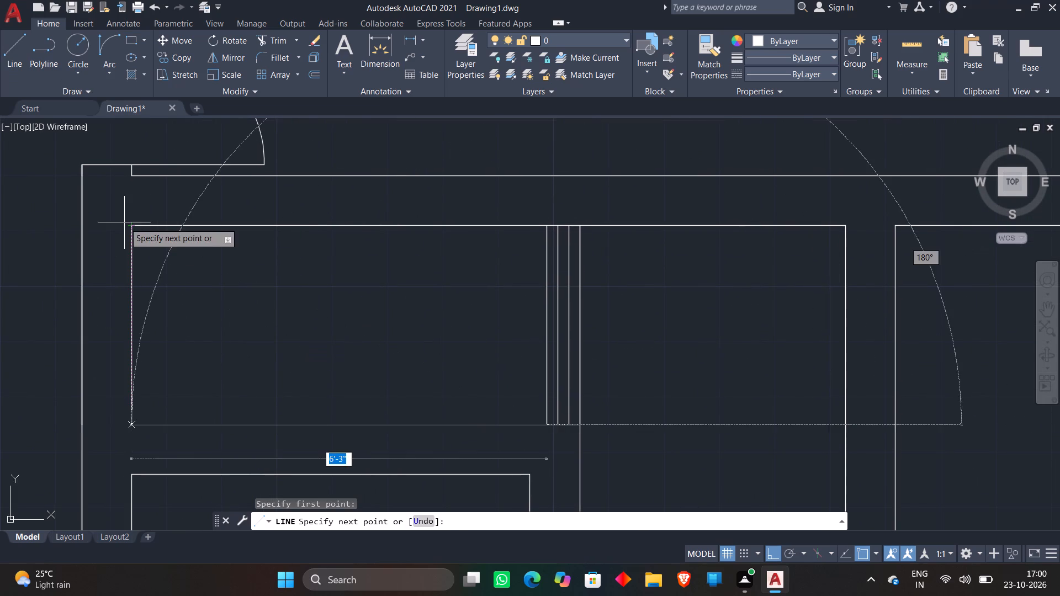
key(space)
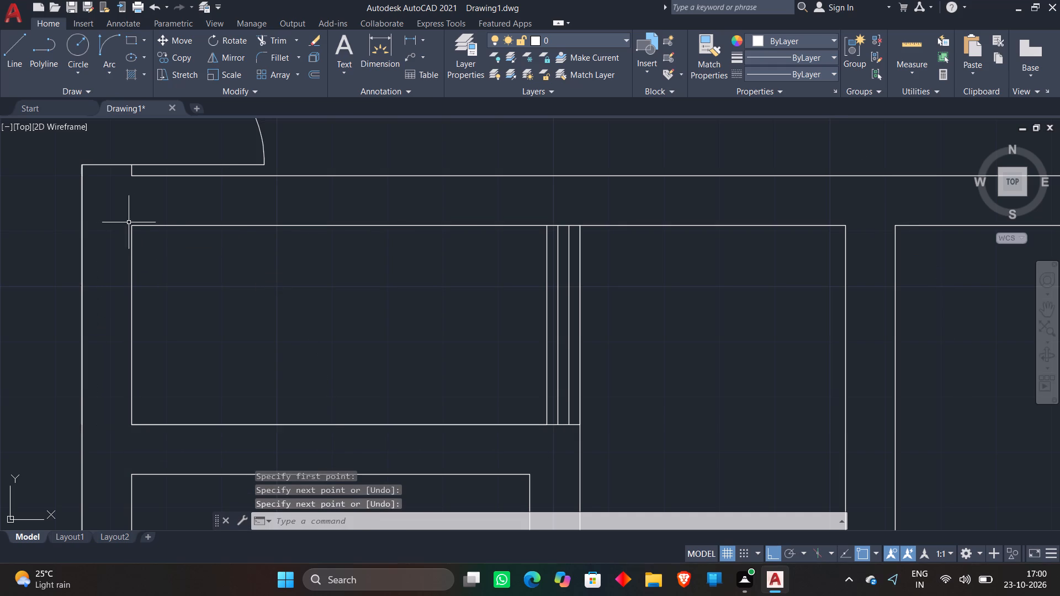
Draw two crossing diagonal lines between opposite corners of the small room's rectangle left of the 2" offset lines.
click(13, 44)
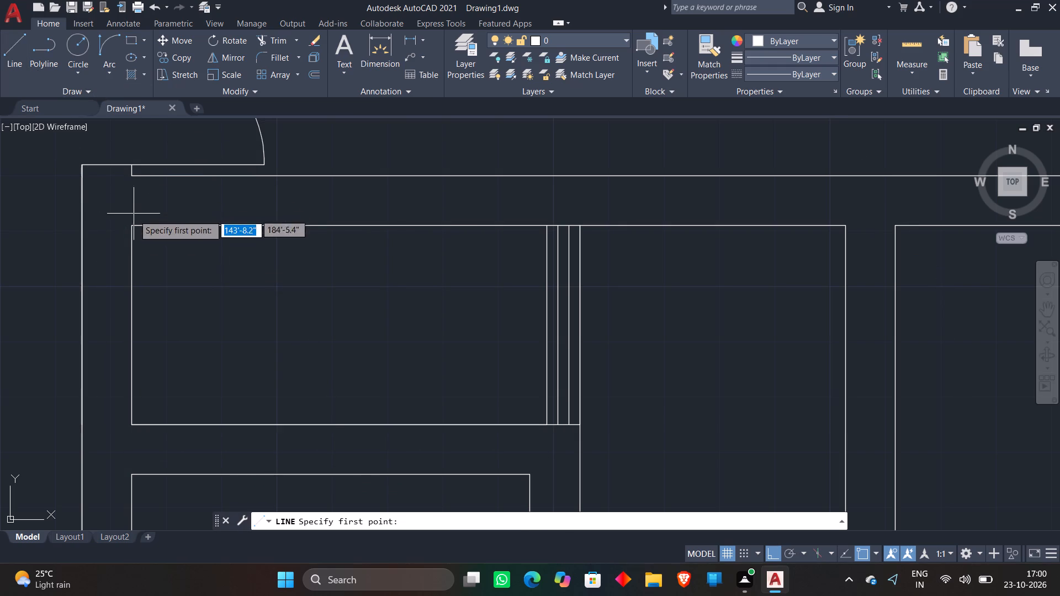
click(134, 223)
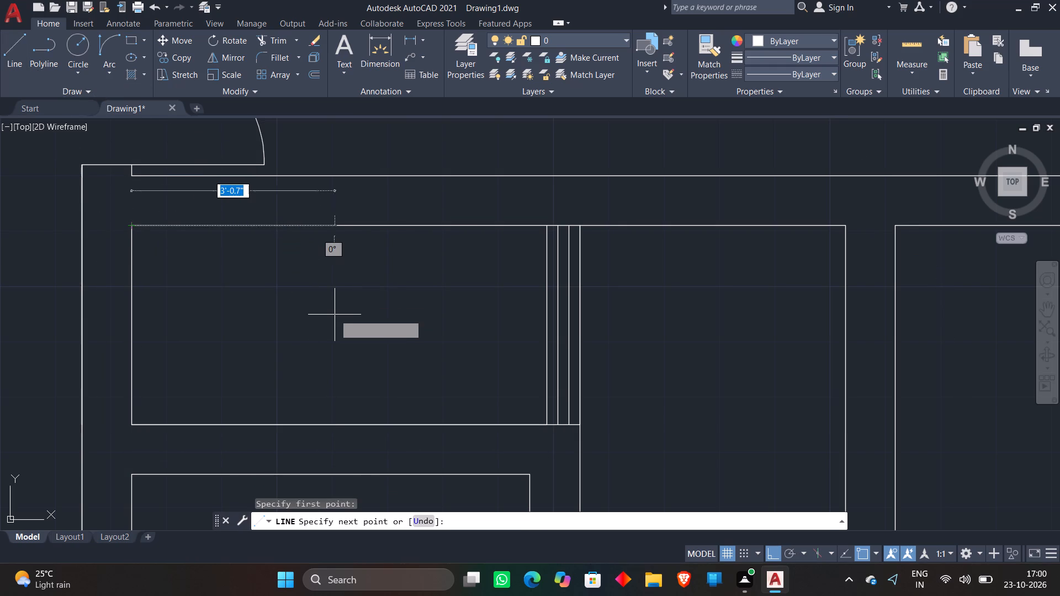
key(F8)
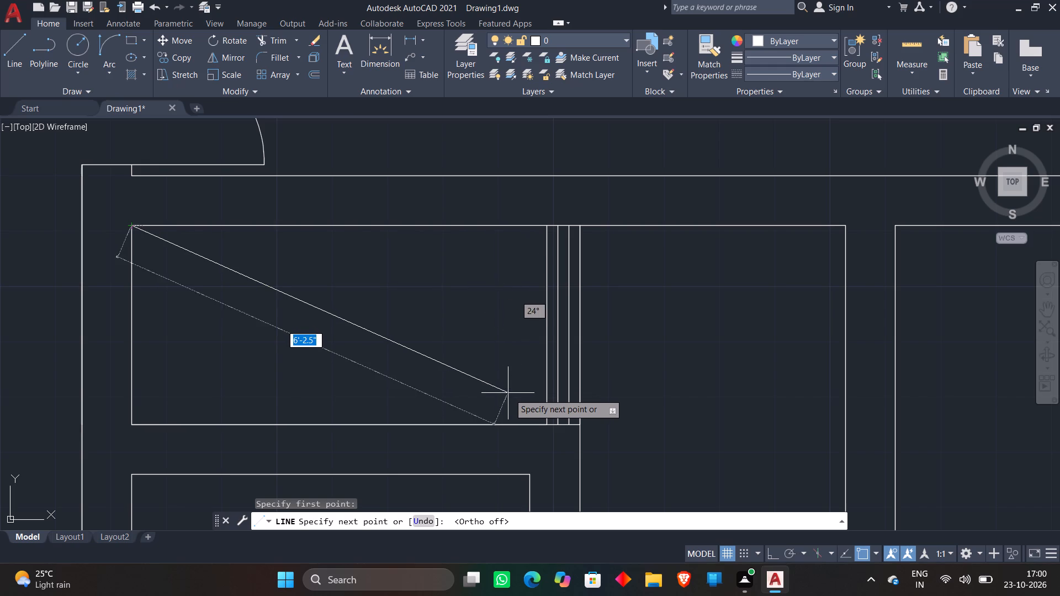
click(545, 422)
key(Escape)
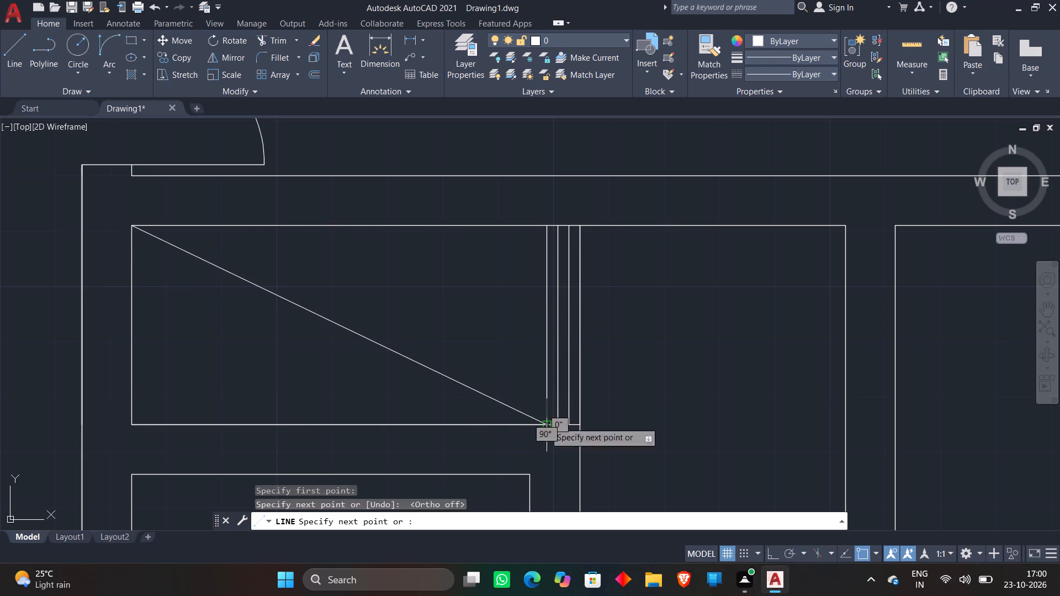
click(17, 46)
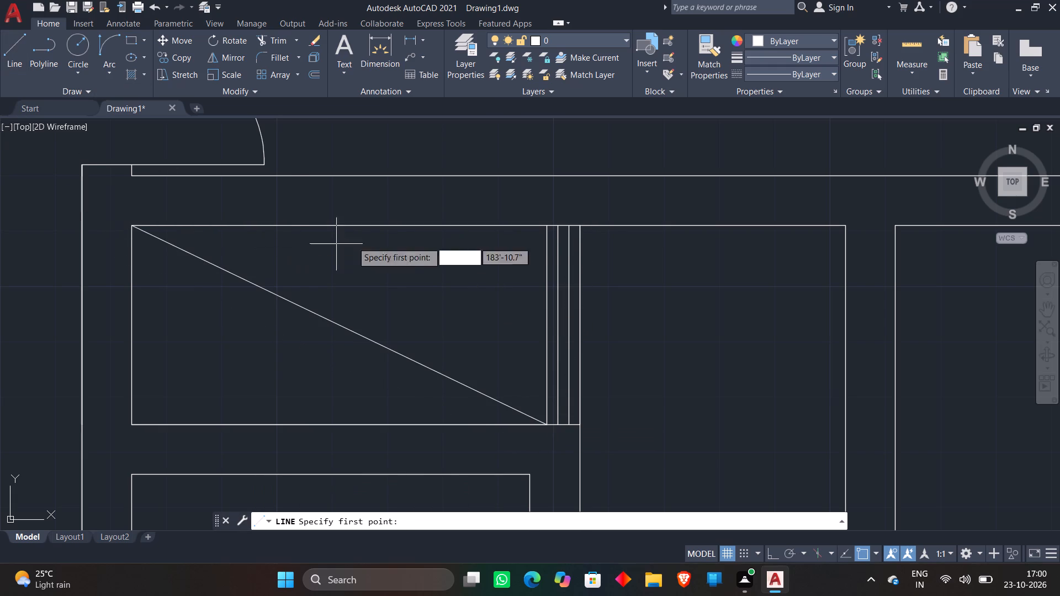
click(543, 225)
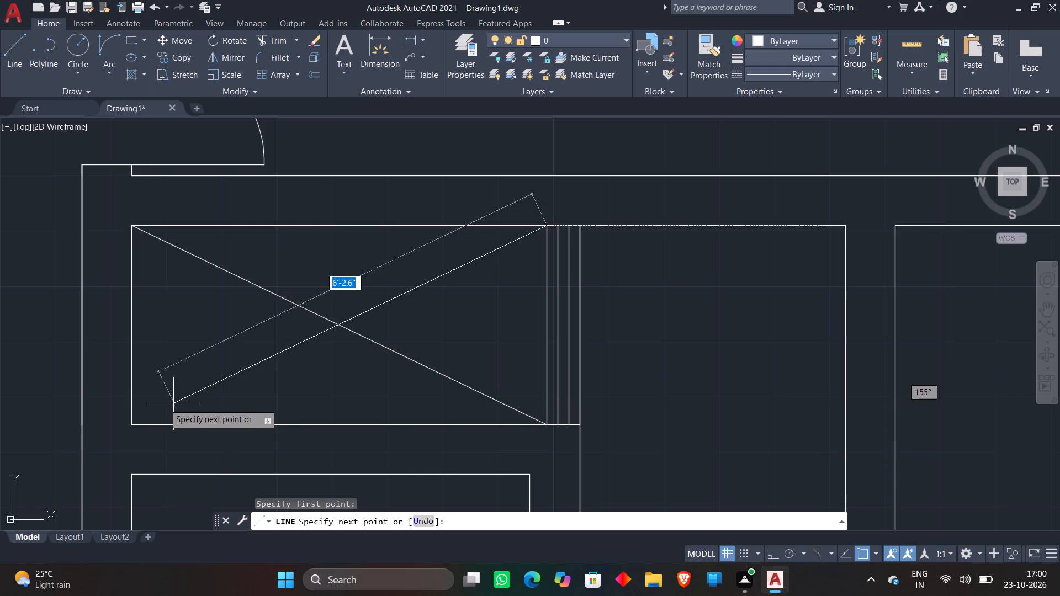
click(135, 422)
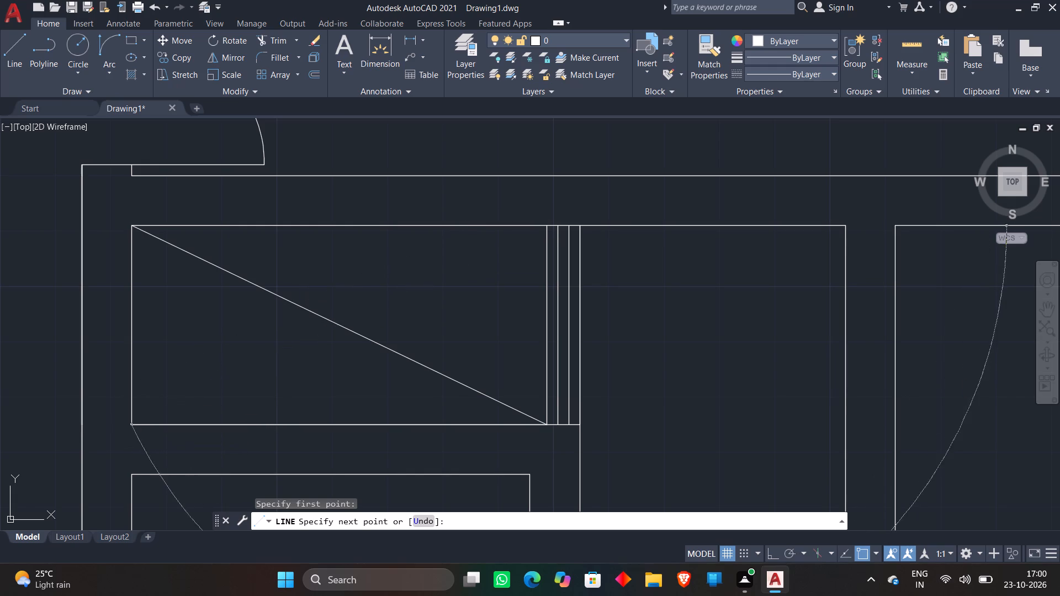
key(Escape)
Draw a horizontal line about 9'-4" long across the left outer wall, near the top of the middle-left room.
scroll(209, 366, down, 3)
middle_drag(241, 402, 240, 402)
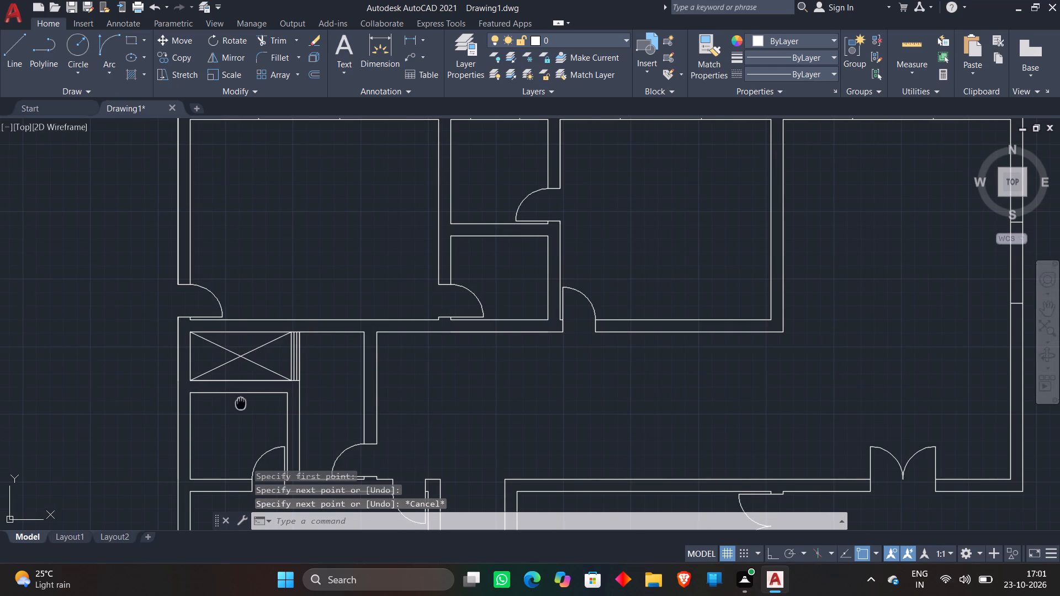
middle_drag(240, 402, 241, 310)
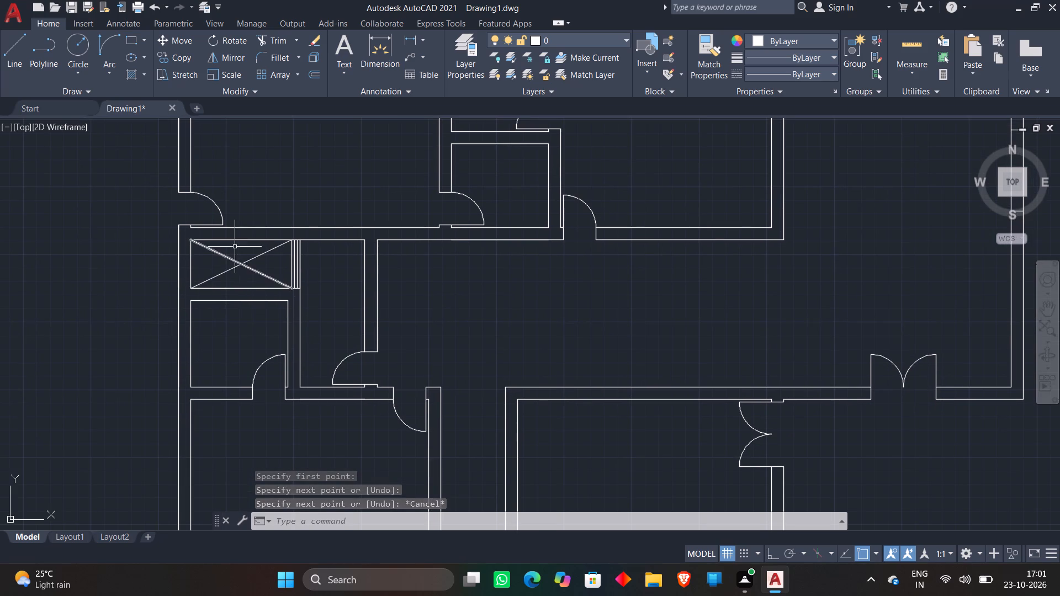
scroll(235, 246, up, 1)
scroll(257, 247, down, 2)
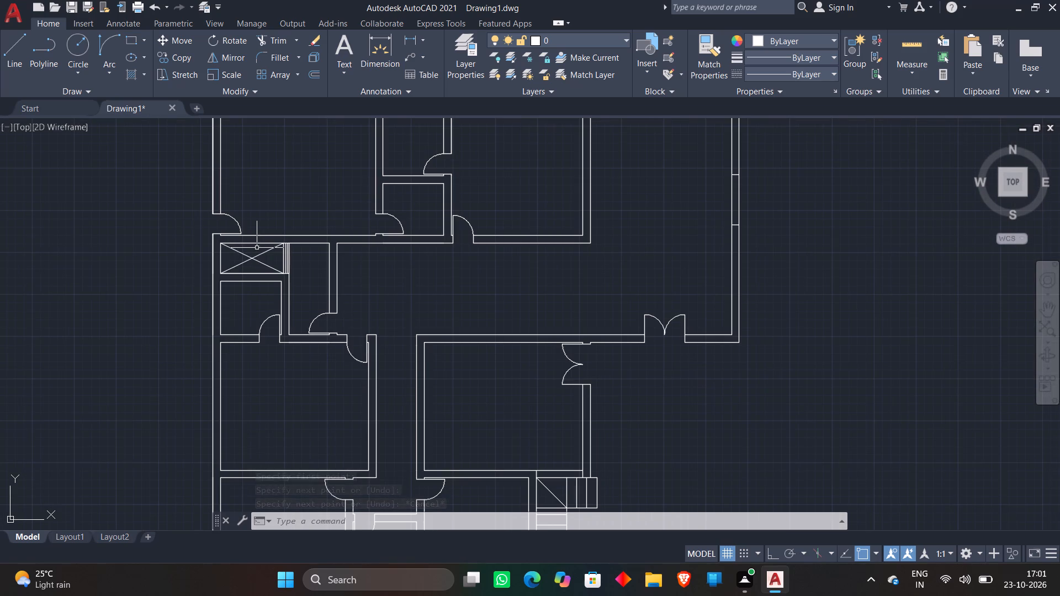
scroll(257, 249, down, 1)
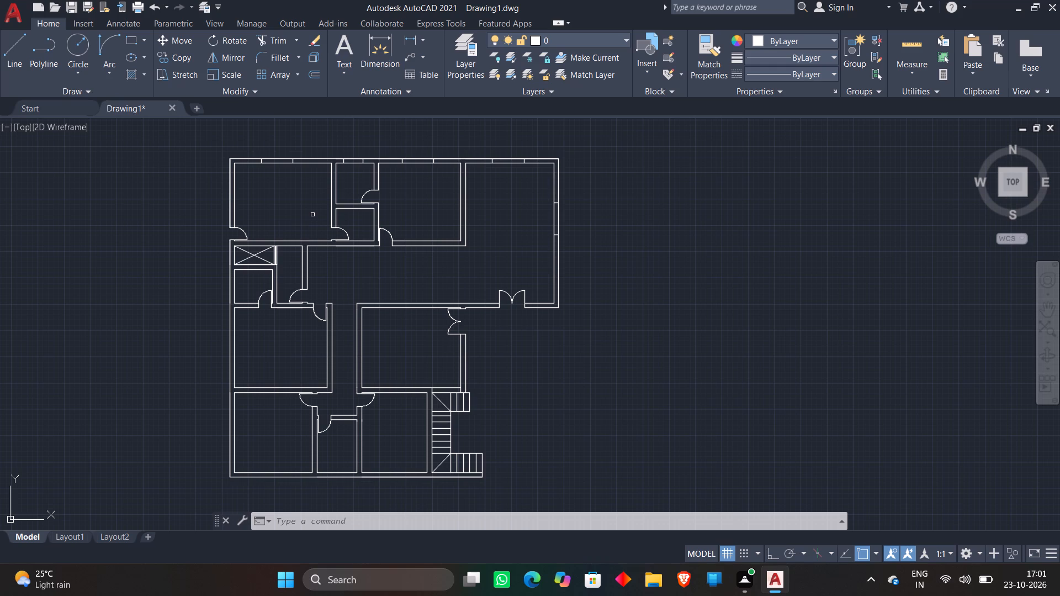
scroll(418, 254, down, 1)
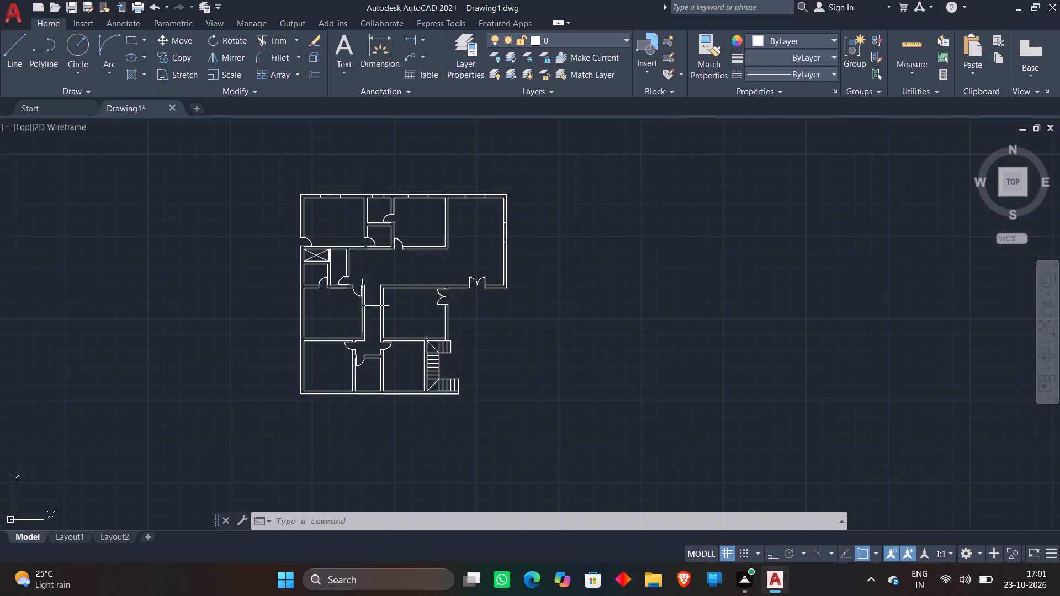
scroll(347, 314, up, 2)
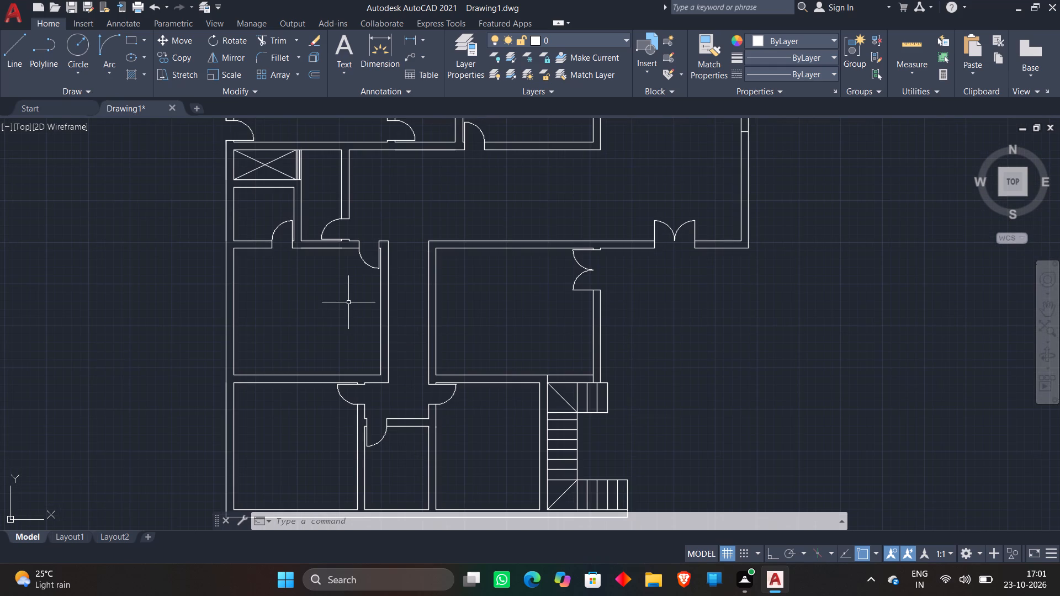
click(18, 44)
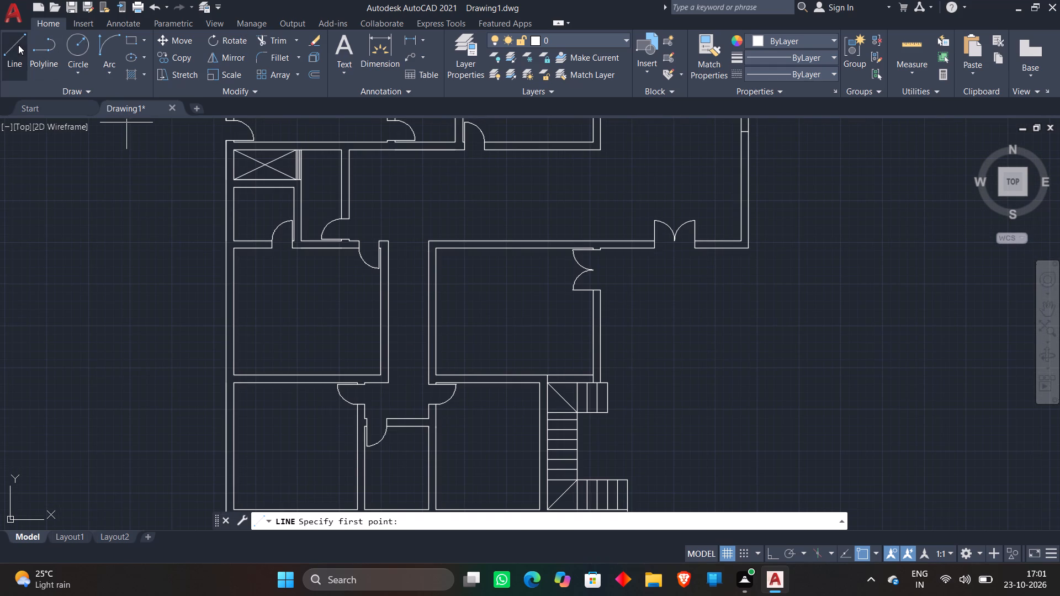
click(192, 278)
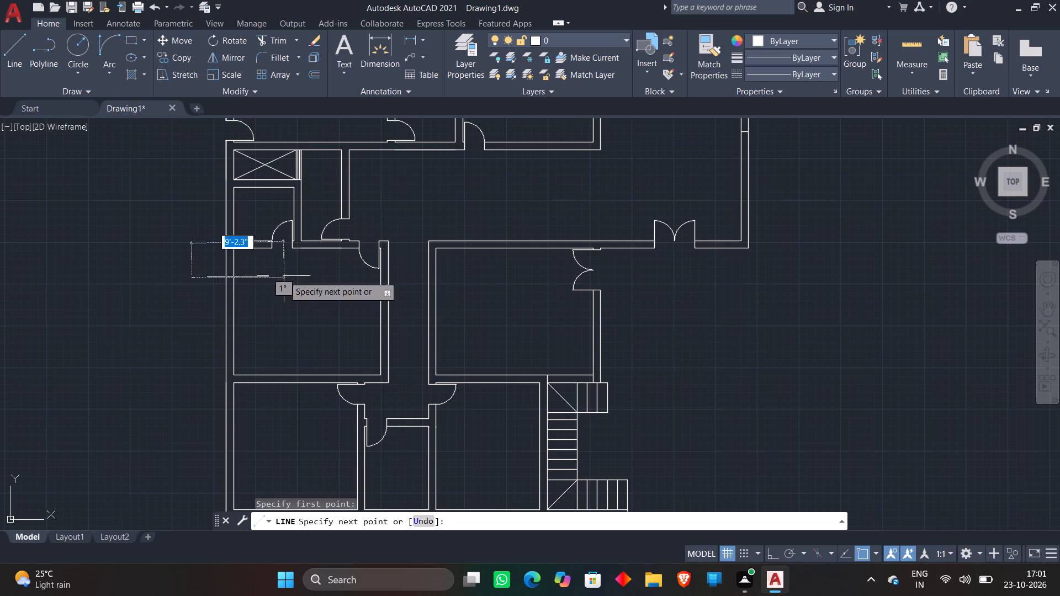
click(284, 276)
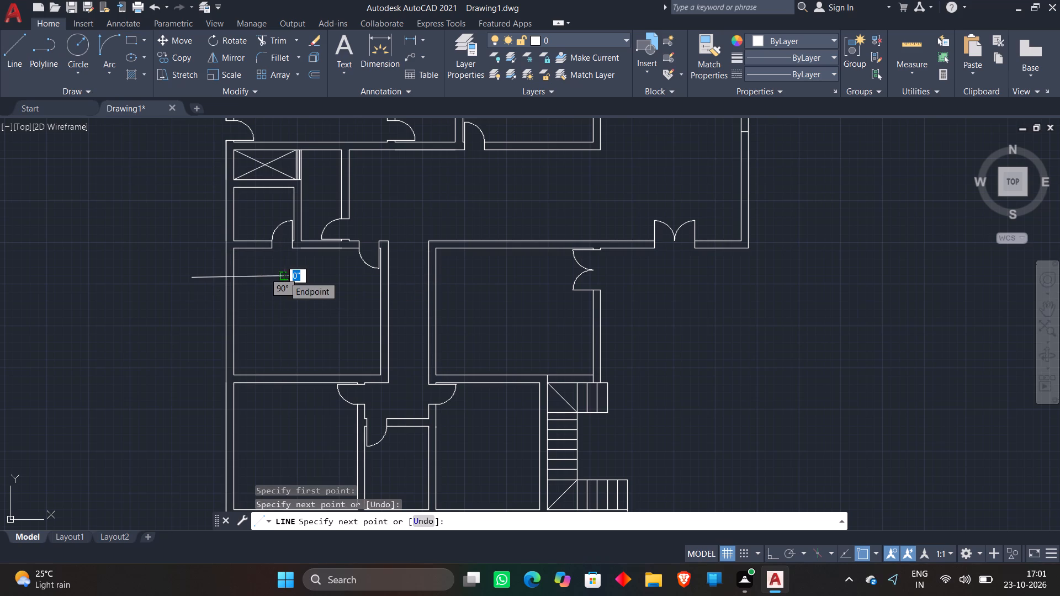
key(ctrl+z)
key(F8)
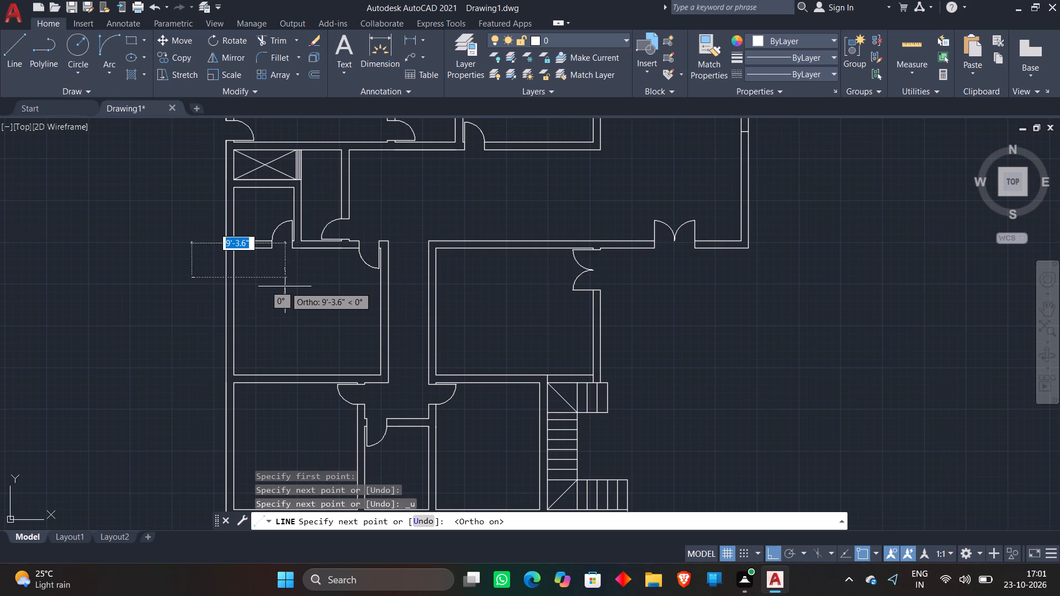
click(285, 286)
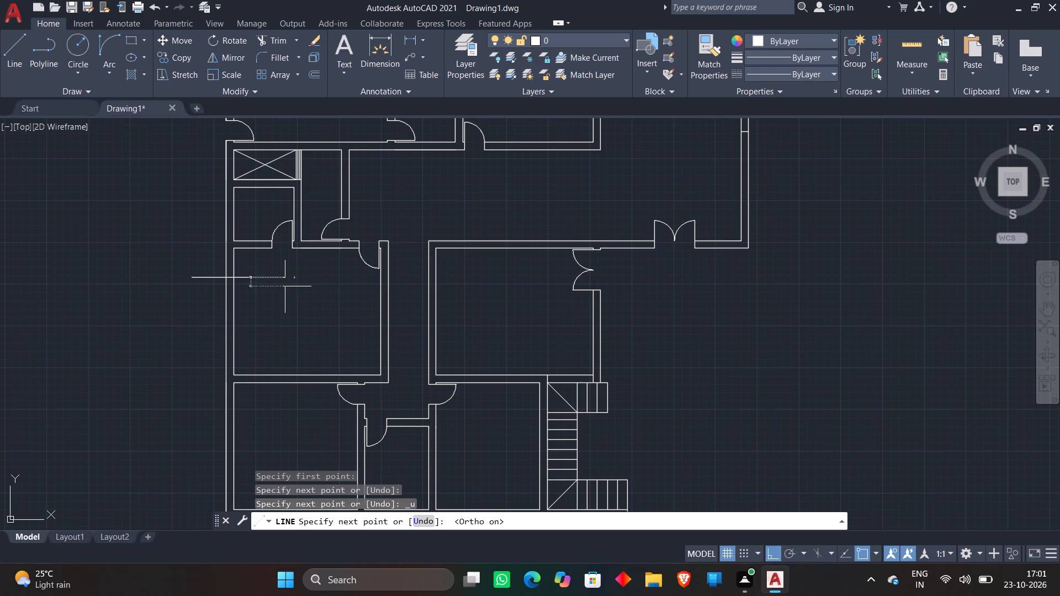
key(Escape)
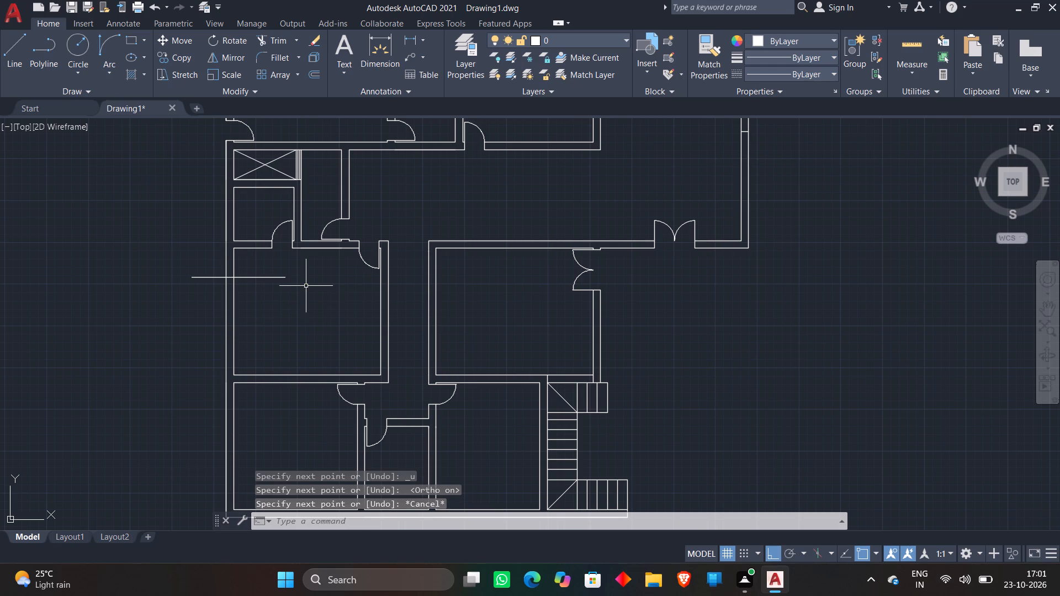
Trim the parts of the new horizontal line that extend beyond both faces of the left outer wall.
key(t)
key(r)
key(space)
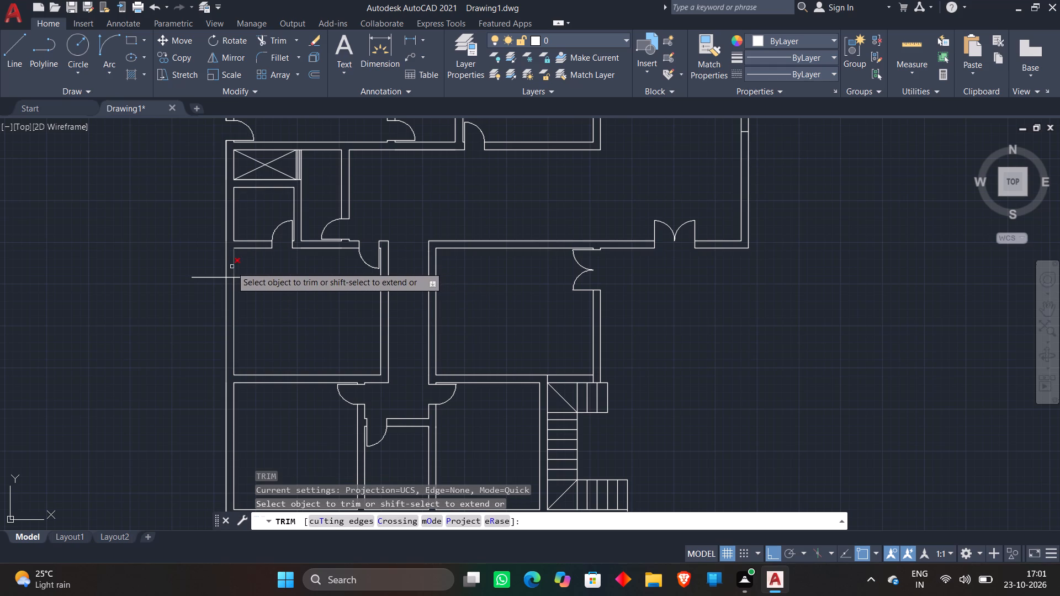
scroll(282, 283, up, 2)
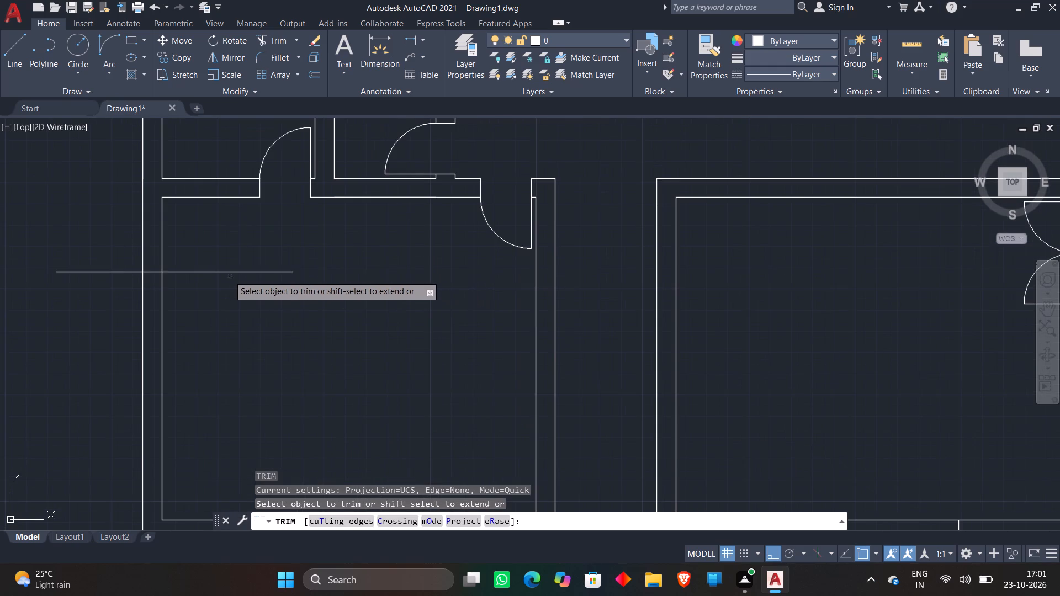
click(220, 272)
click(87, 262)
click(86, 294)
scroll(77, 284, down, 2)
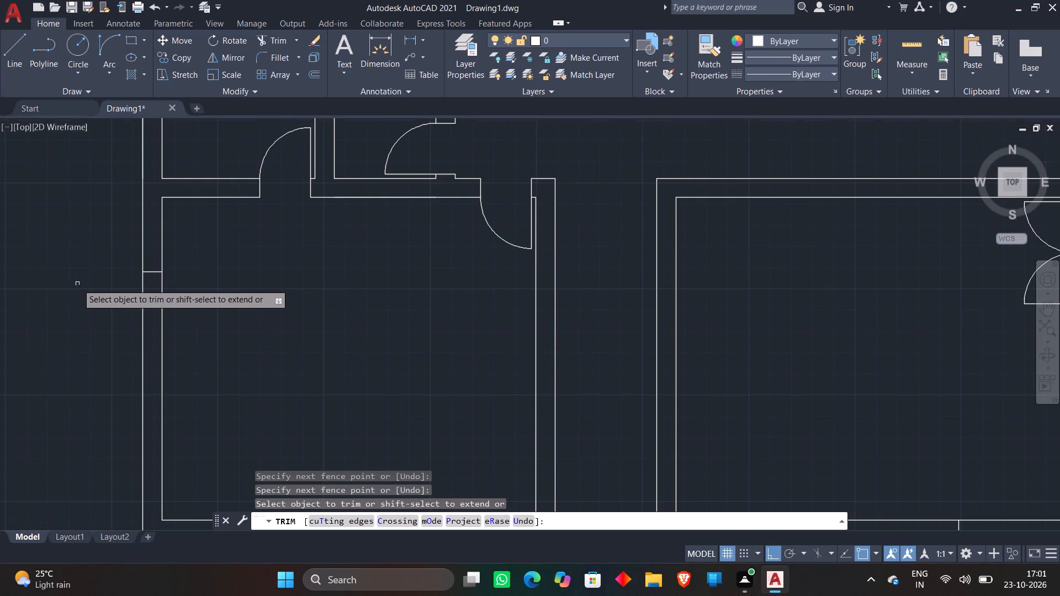
scroll(77, 284, down, 2)
key(space)
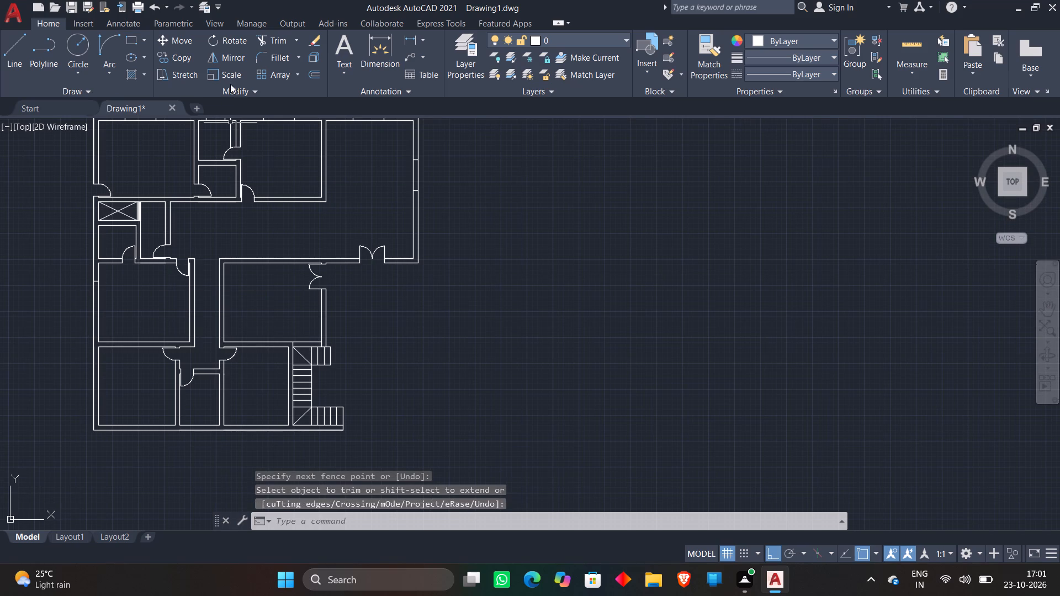
Offset the short line across the middle-left room's outer wall 5' downward.
click(314, 76)
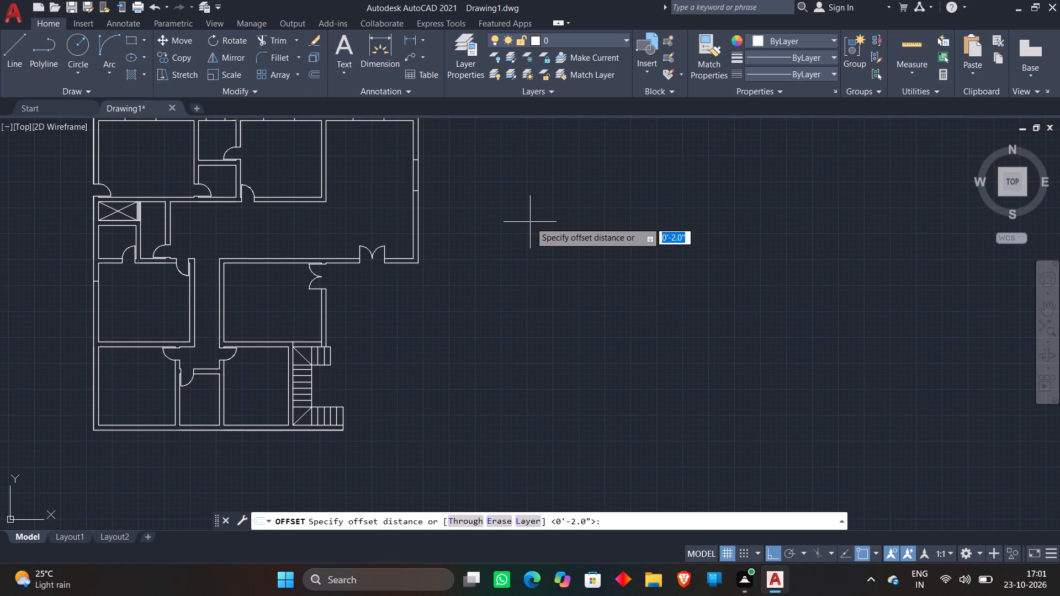
text(5')
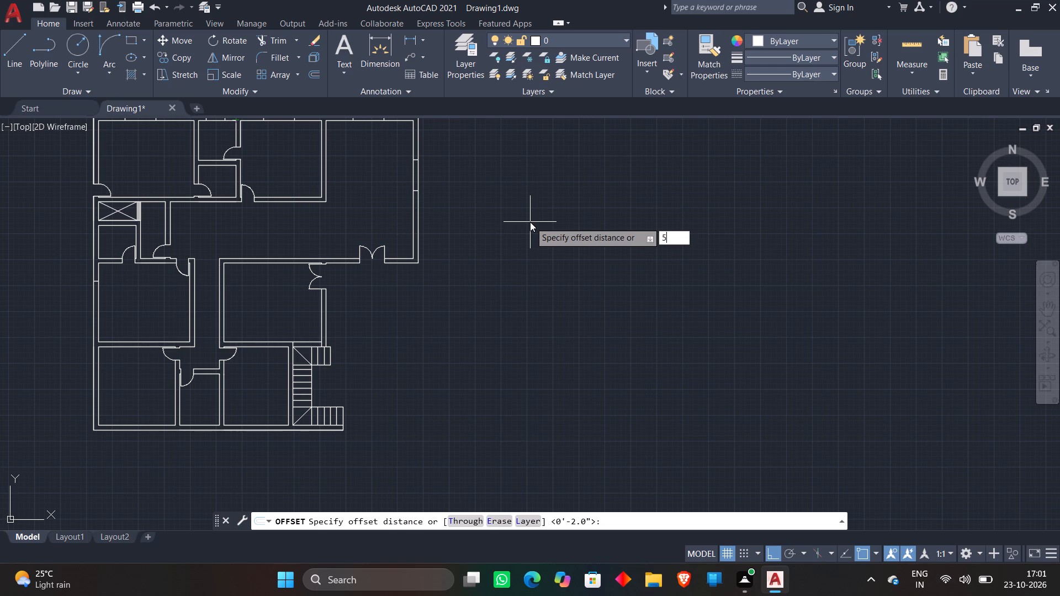
key(Return)
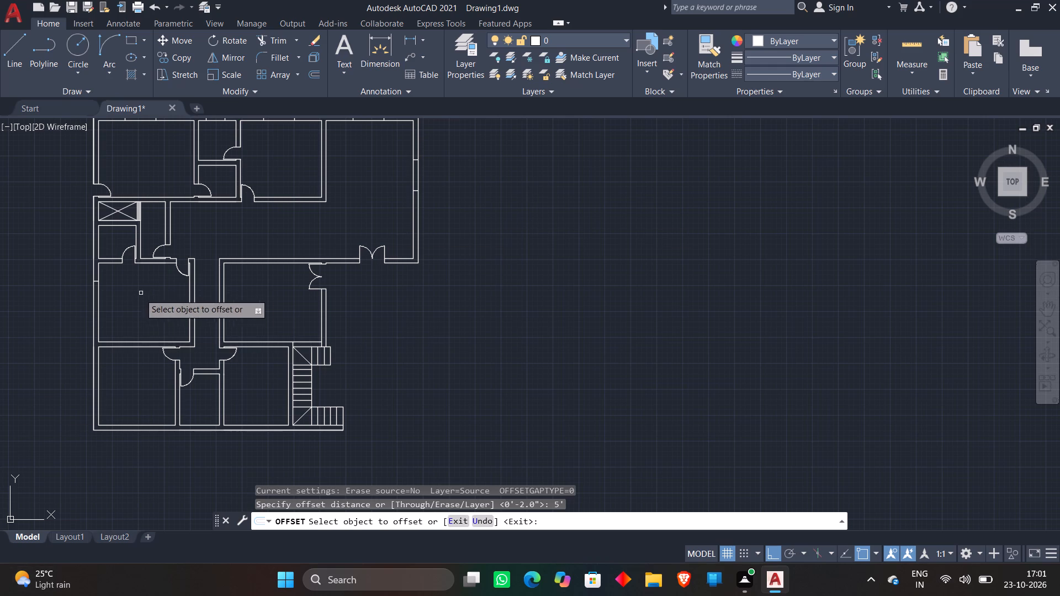
scroll(80, 284, up, 3)
click(139, 272)
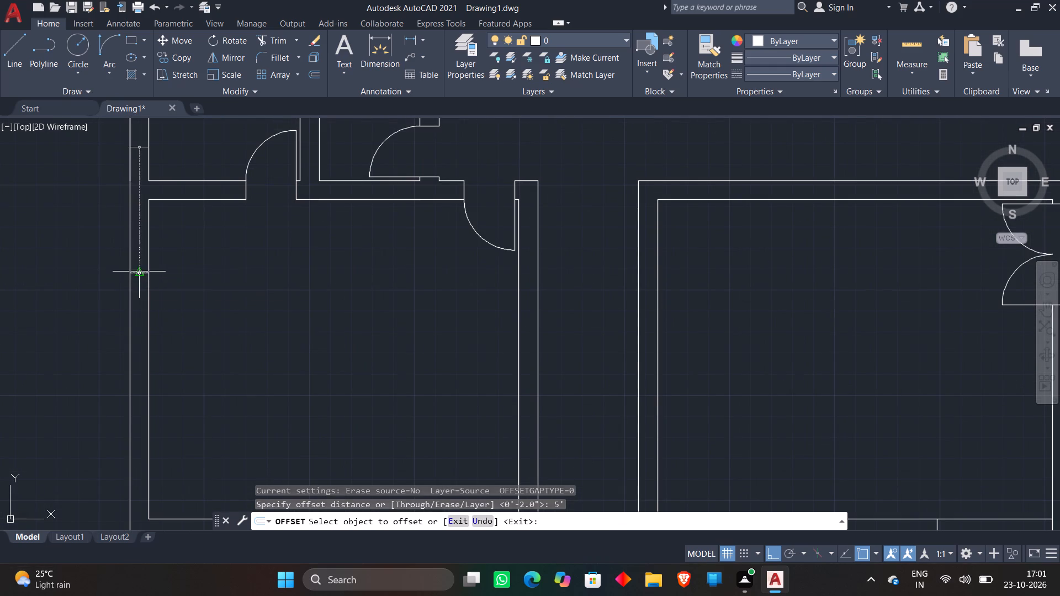
click(156, 422)
scroll(192, 335, down, 3)
middle_drag(218, 343, 243, 264)
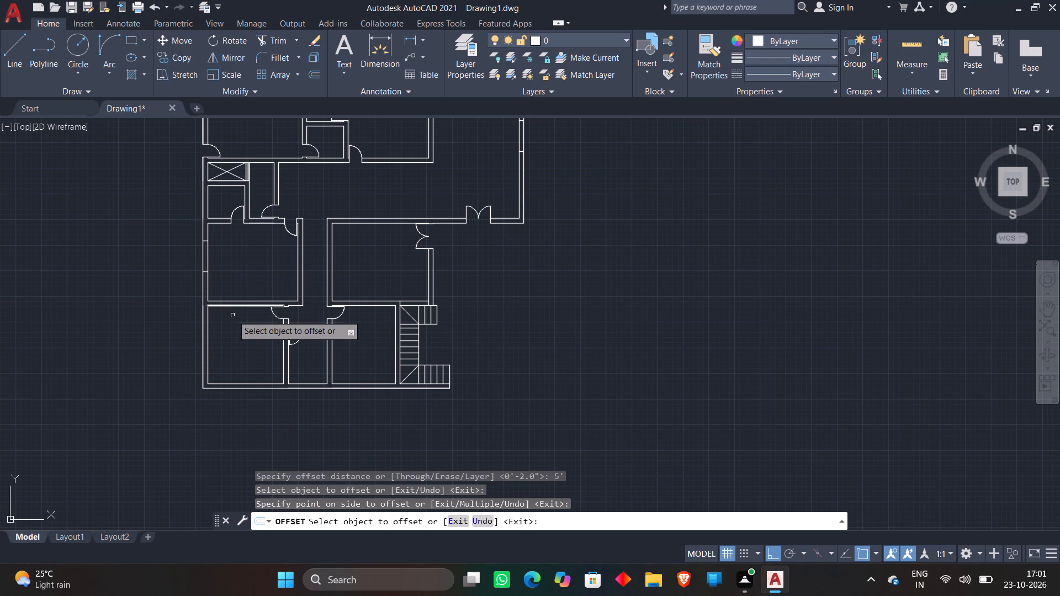
key(Escape)
Draw a horizontal line across the left outer wall in the upper part of the bottom-left room.
scroll(214, 344, up, 1)
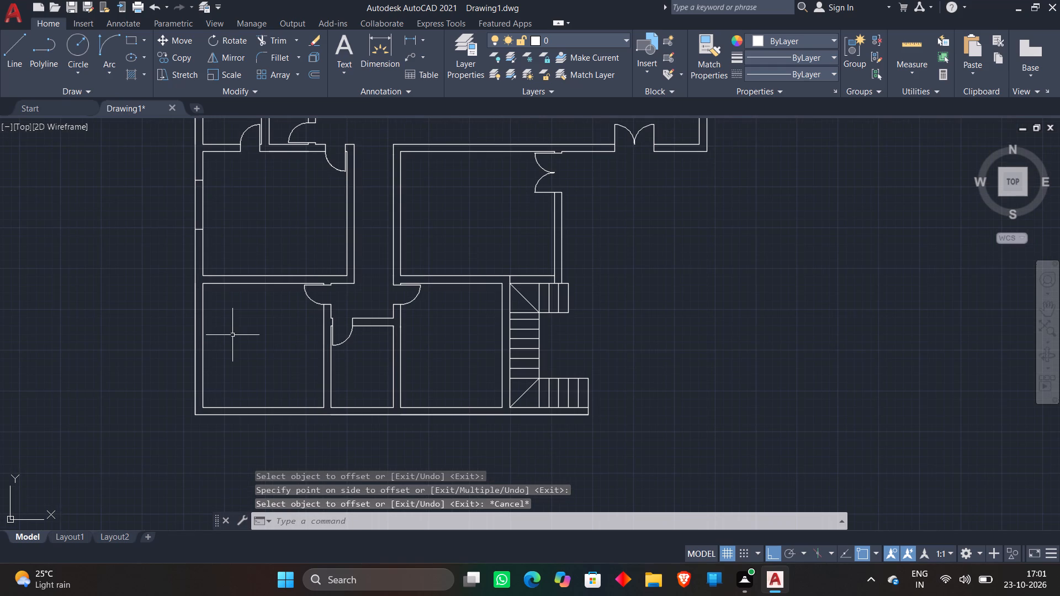
text(l)
key(space)
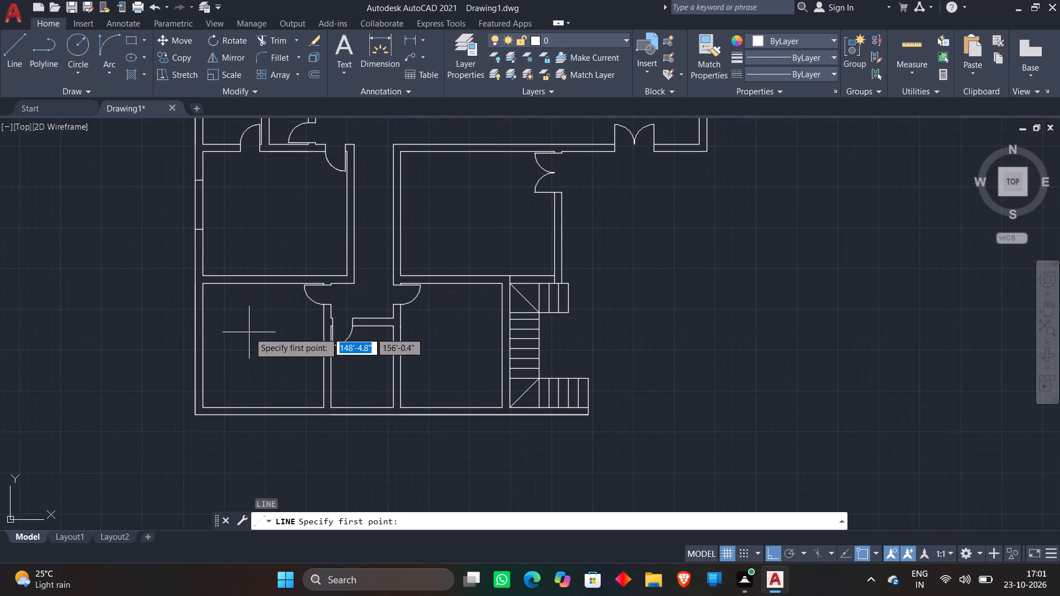
scroll(184, 315, up, 2)
click(184, 313)
click(295, 317)
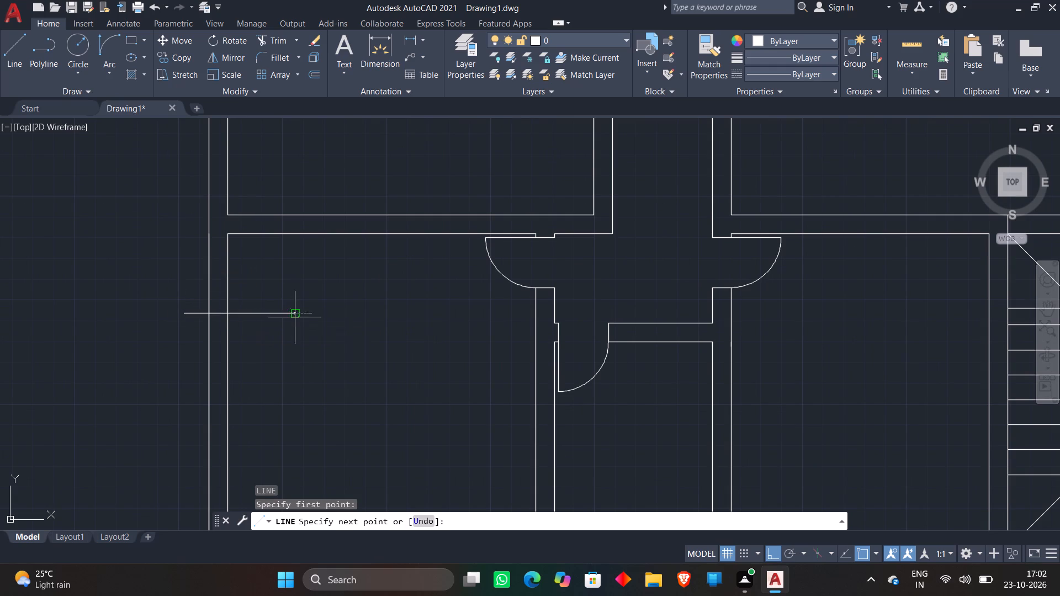
key(Escape)
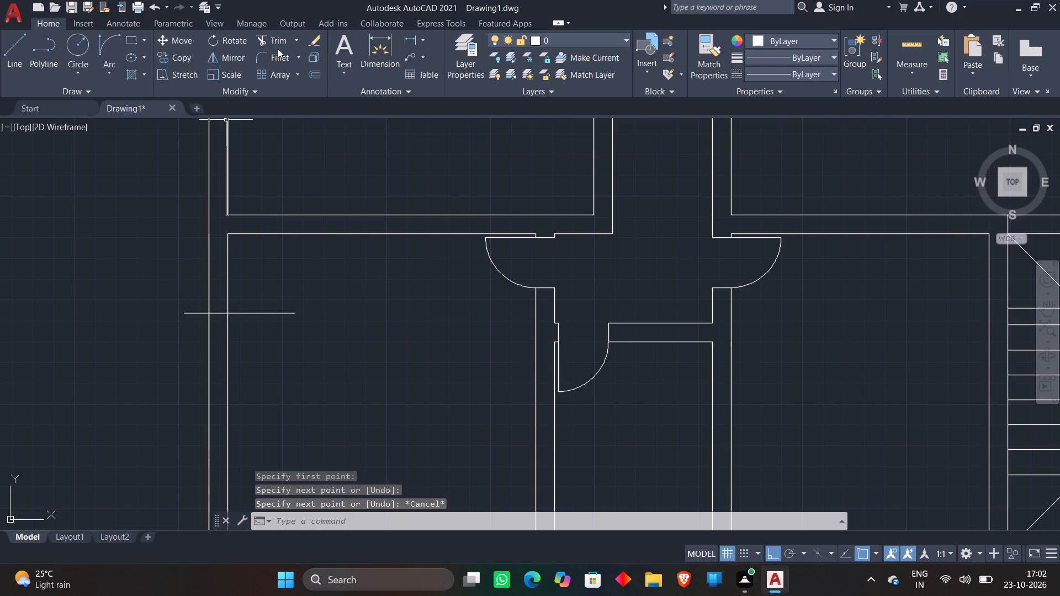
Trim both ends of the bottom-left room's new line back to the faces of the outer wall.
click(277, 38)
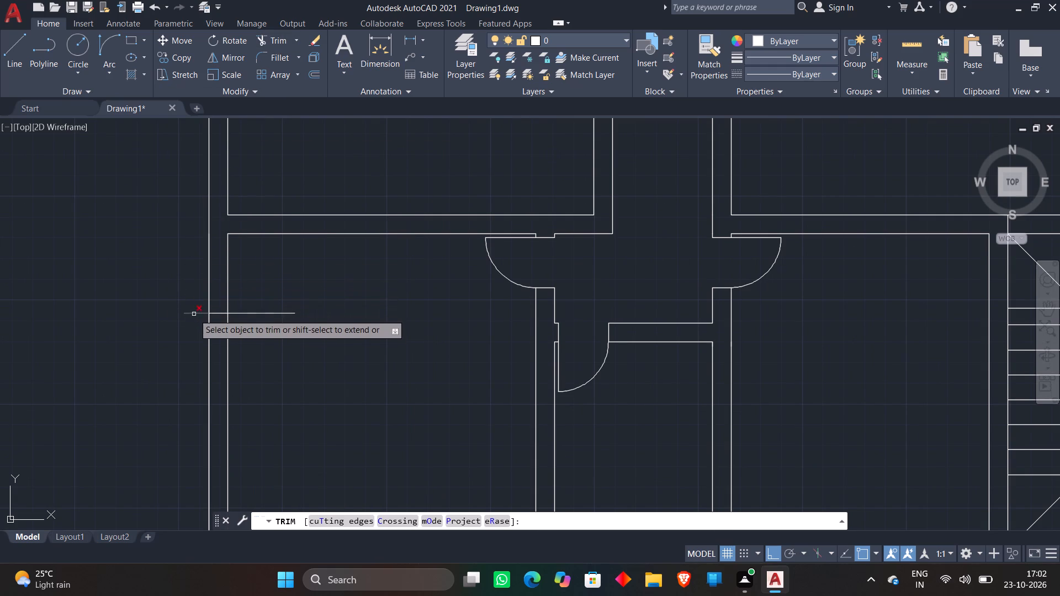
click(194, 314)
click(288, 312)
key(Escape)
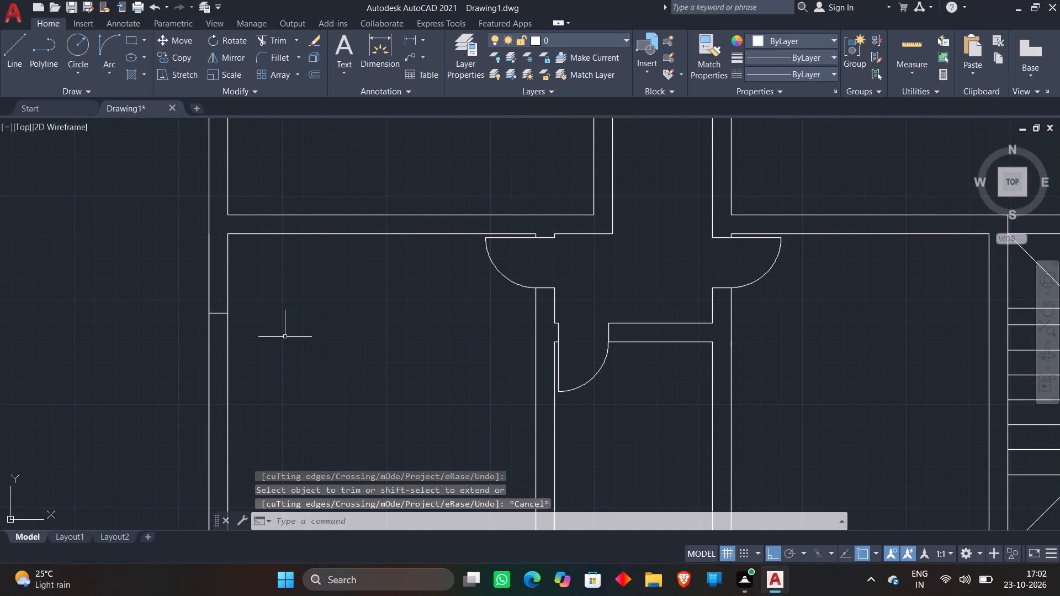
scroll(285, 337, down, 3)
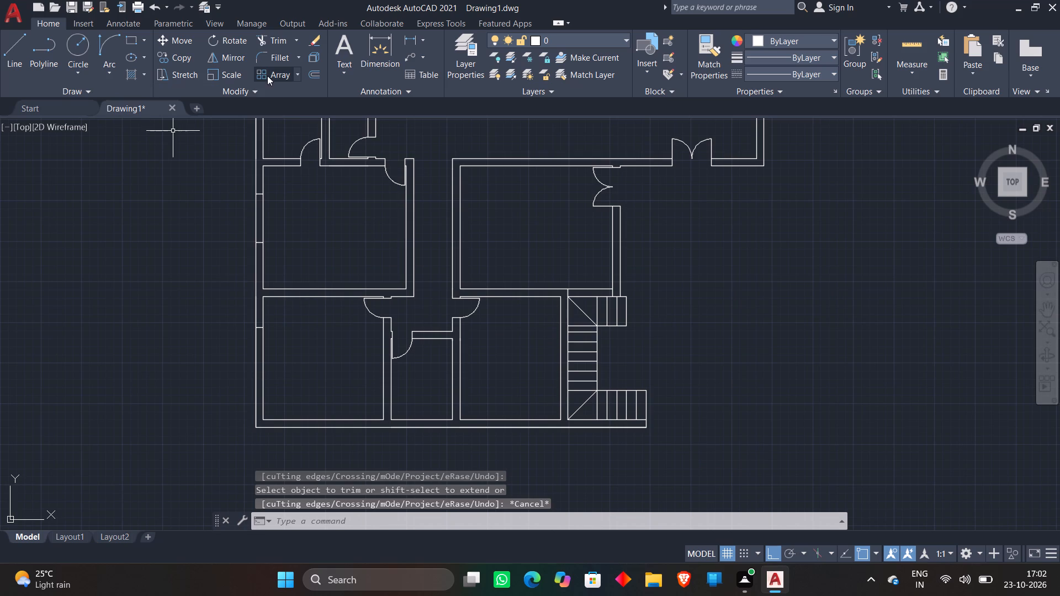
Offset the short line across the bottom-left room's outer wall 5' downward.
click(317, 73)
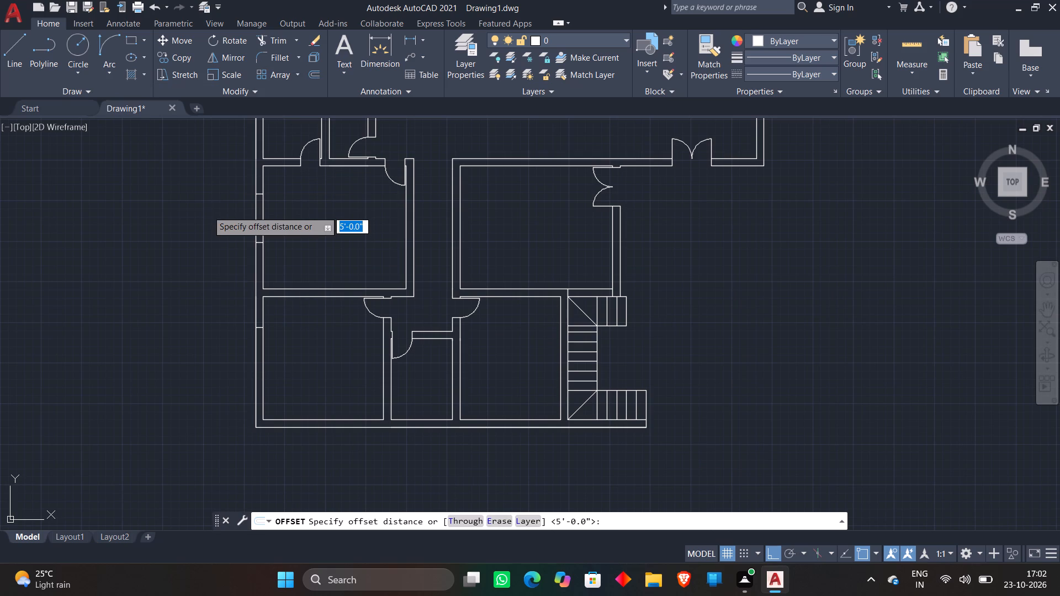
key(Return)
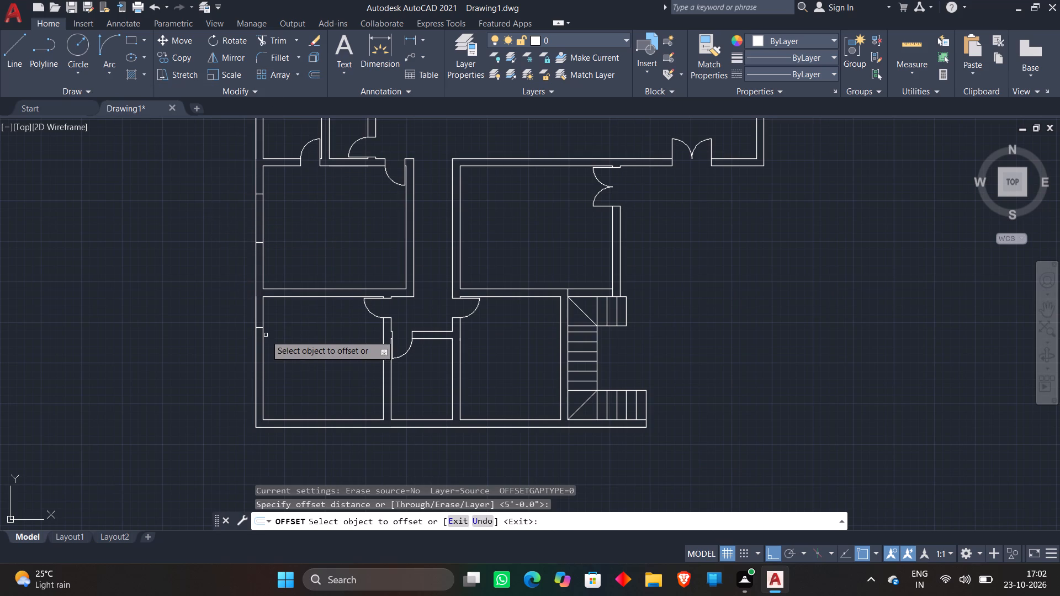
scroll(261, 331, up, 1)
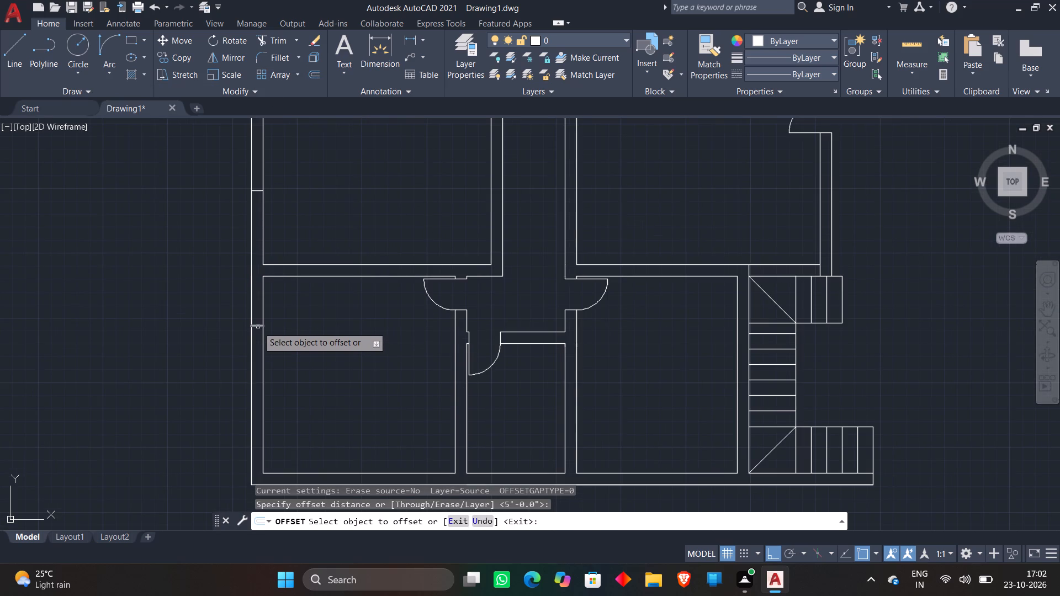
click(258, 327)
click(205, 415)
scroll(270, 346, down, 1)
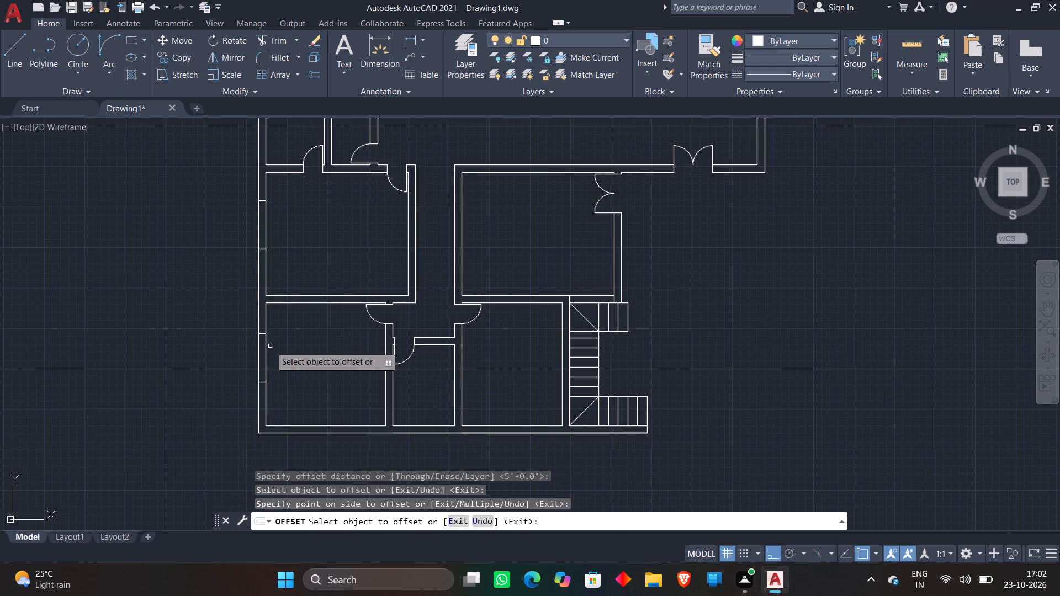
key(Escape)
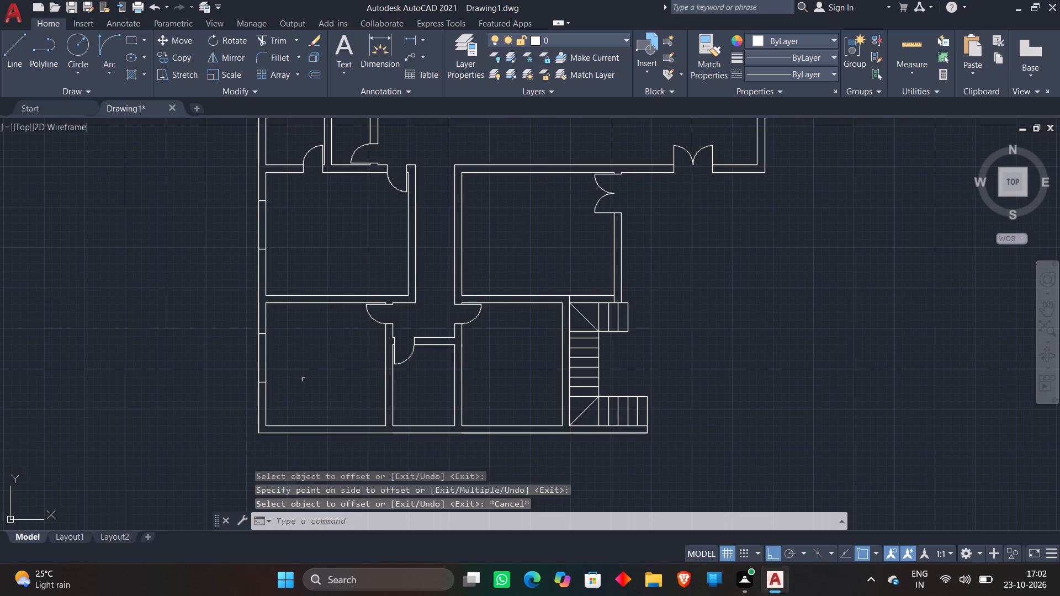
Draw a short vertical line across the bottom outer wall beneath the small middle room.
middle_drag(341, 405, 242, 350)
scroll(342, 352, up, 1)
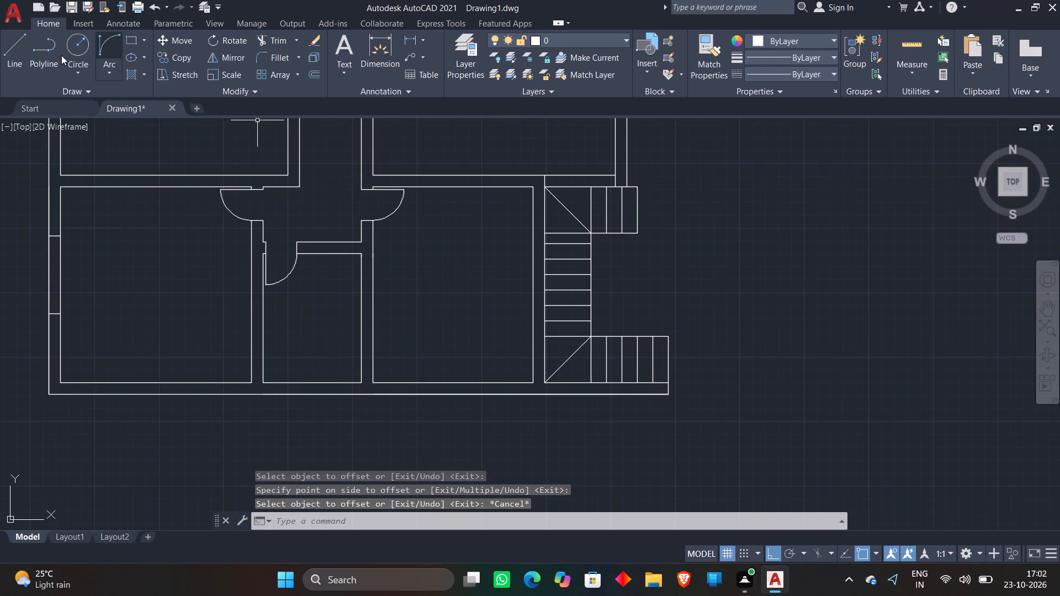
click(19, 42)
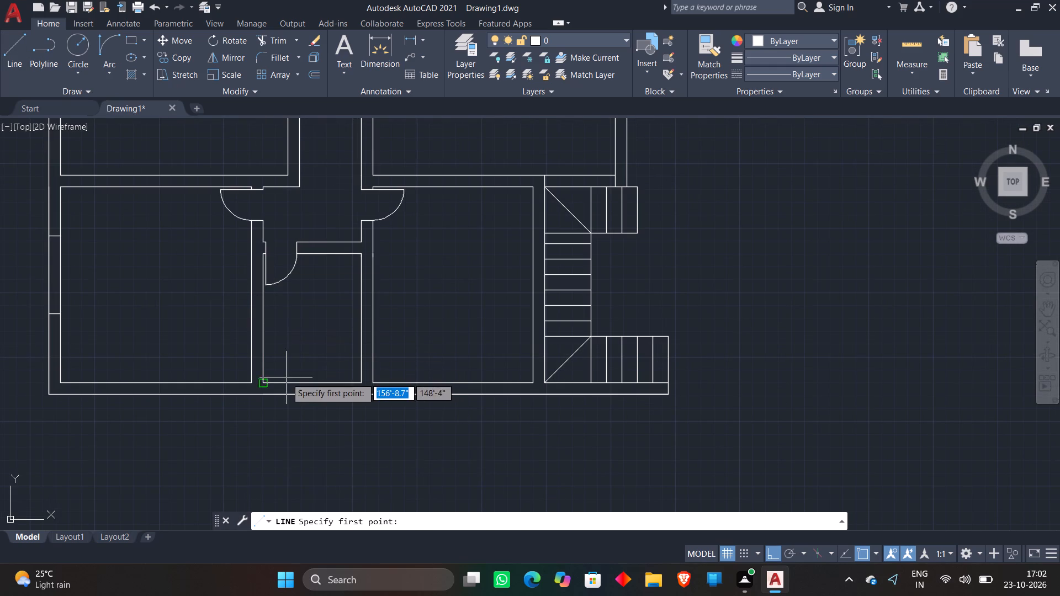
click(289, 369)
click(282, 424)
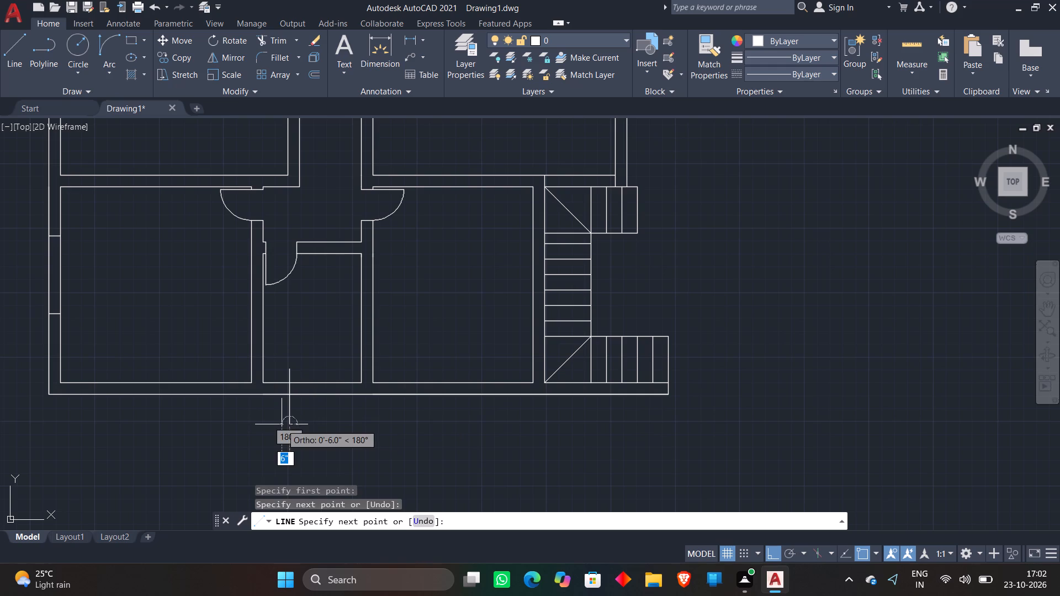
key(Escape)
Trim both ends of the small middle room's new line back to the faces of the bottom outer wall.
text(tr)
key(space)
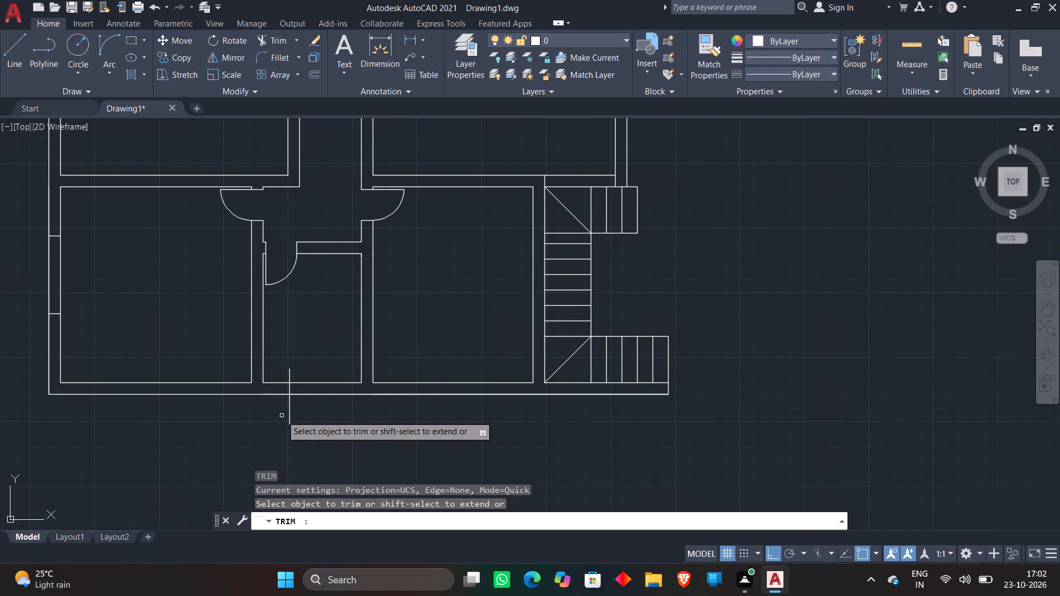
click(289, 406)
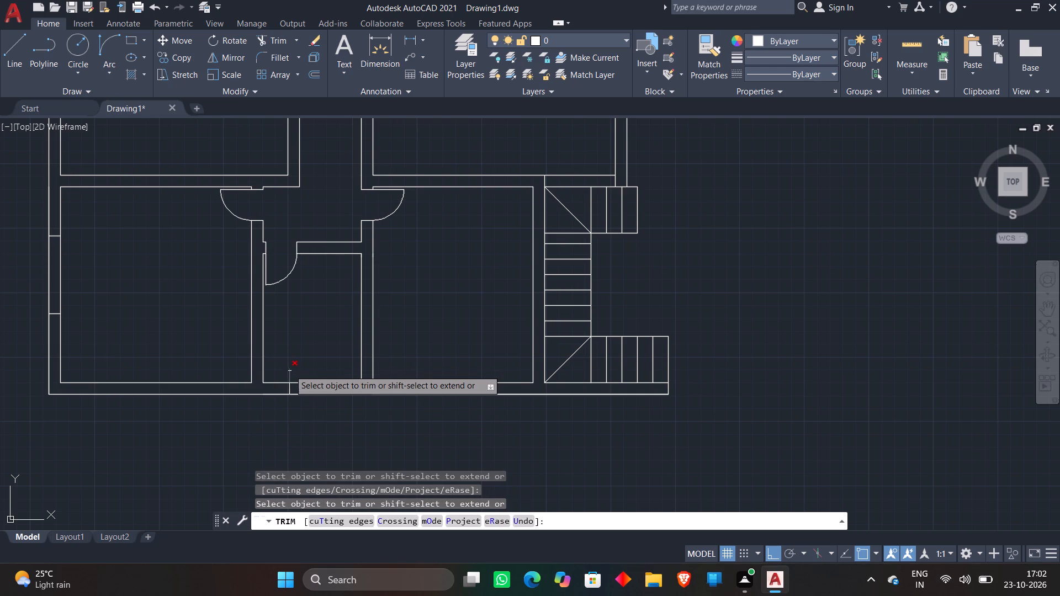
click(289, 371)
key(Escape)
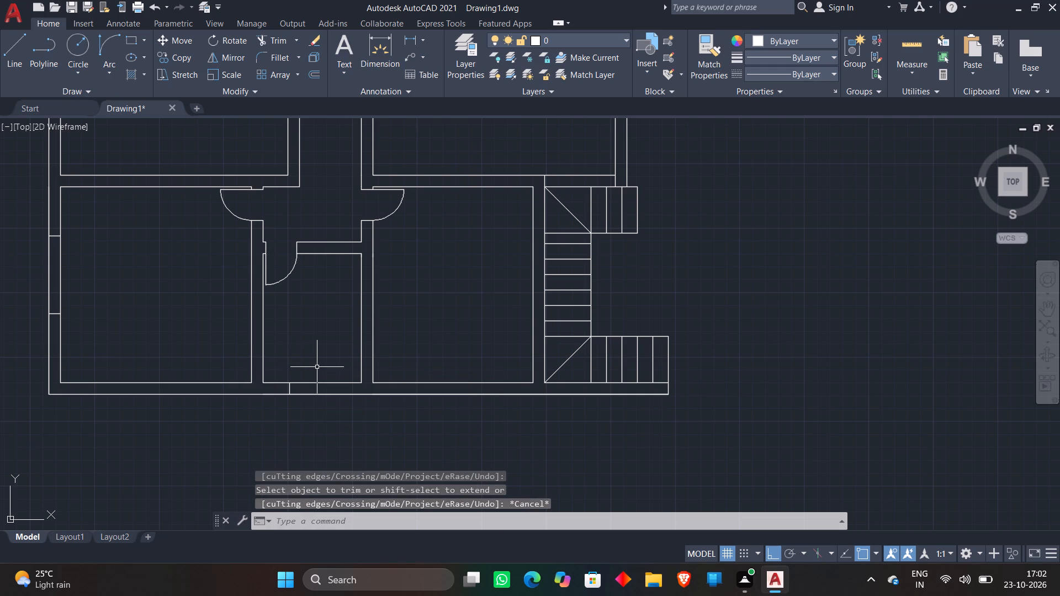
Offset the short line across the small middle room's bottom wall 3' to the right.
click(315, 74)
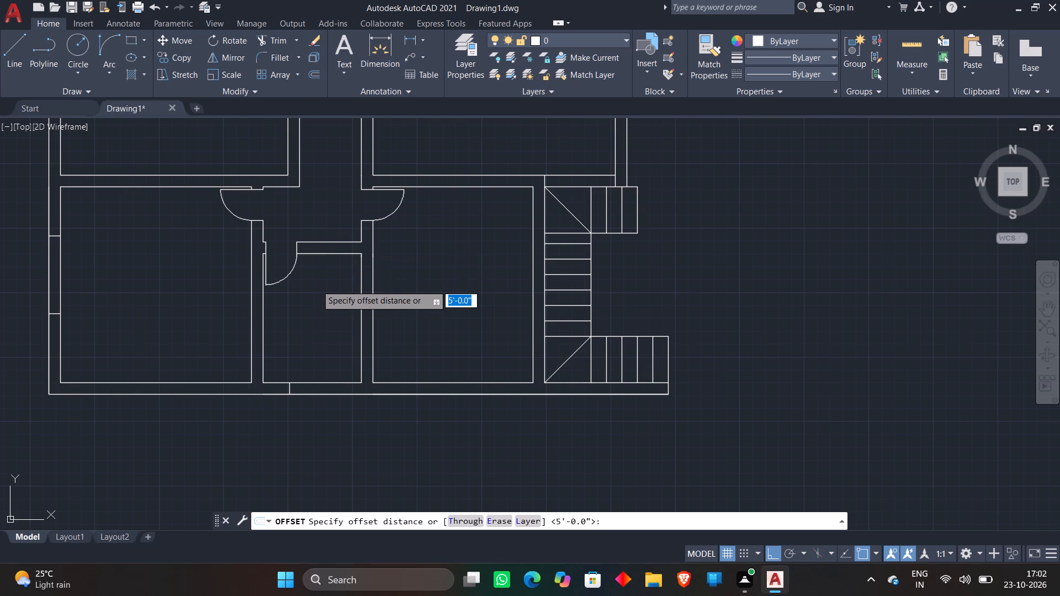
text(3')
key(Return)
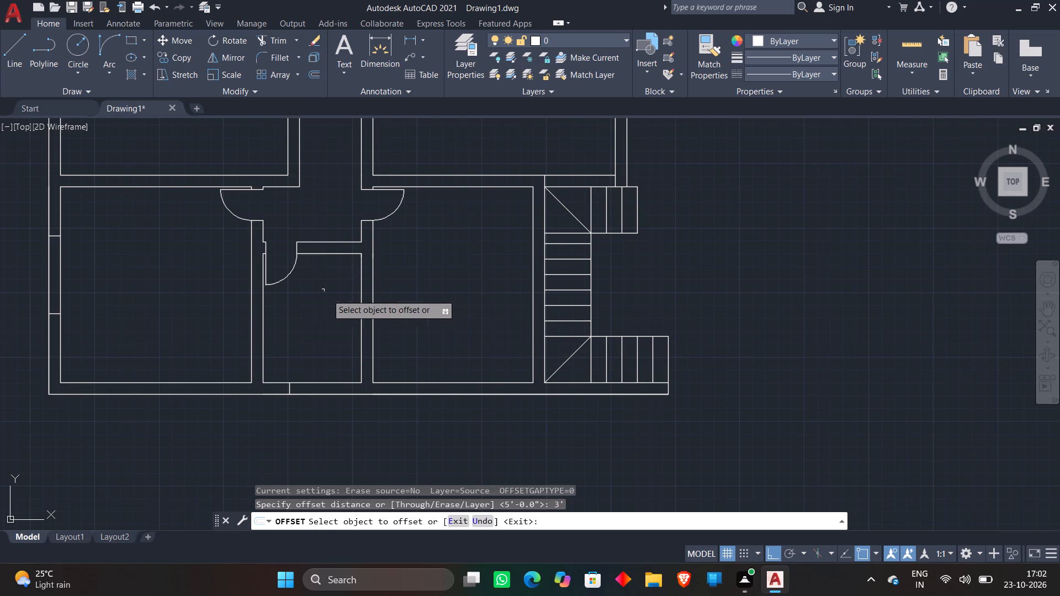
scroll(329, 352, up, 3)
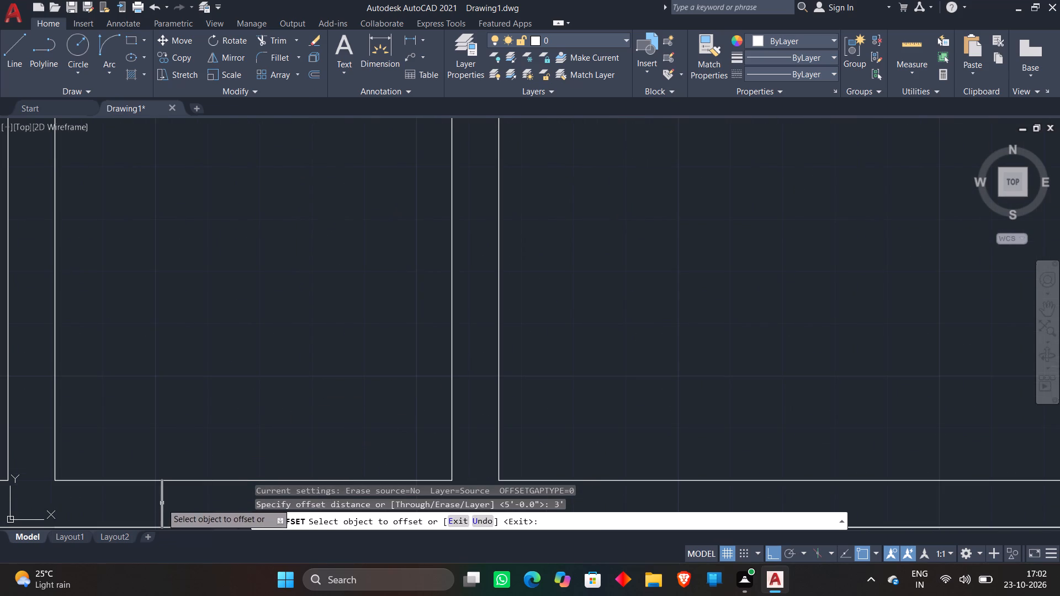
click(163, 503)
scroll(263, 440, down, 1)
middle_drag(263, 438, 259, 348)
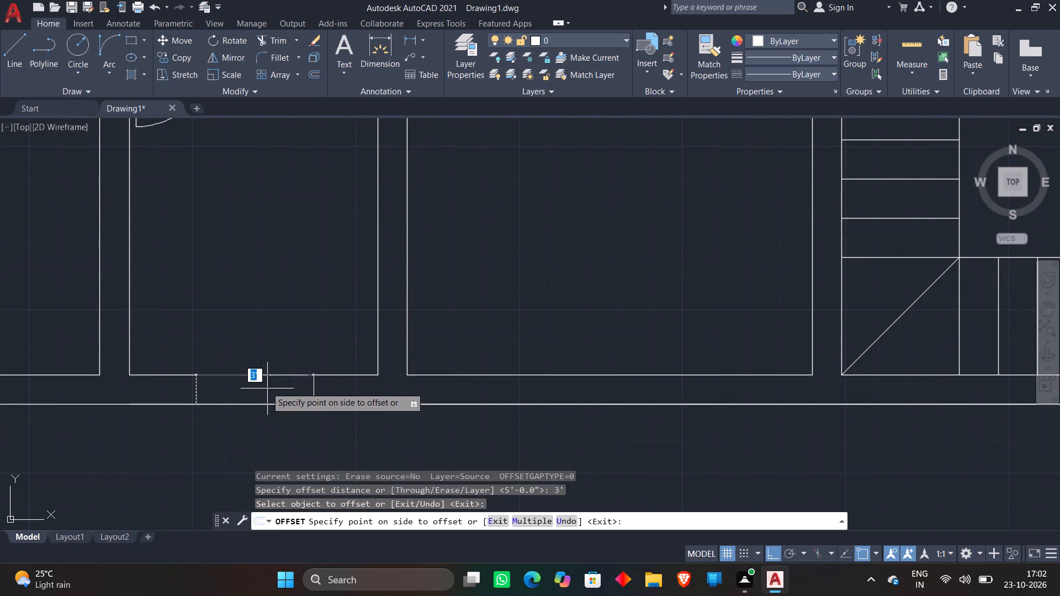
click(272, 415)
key(Escape)
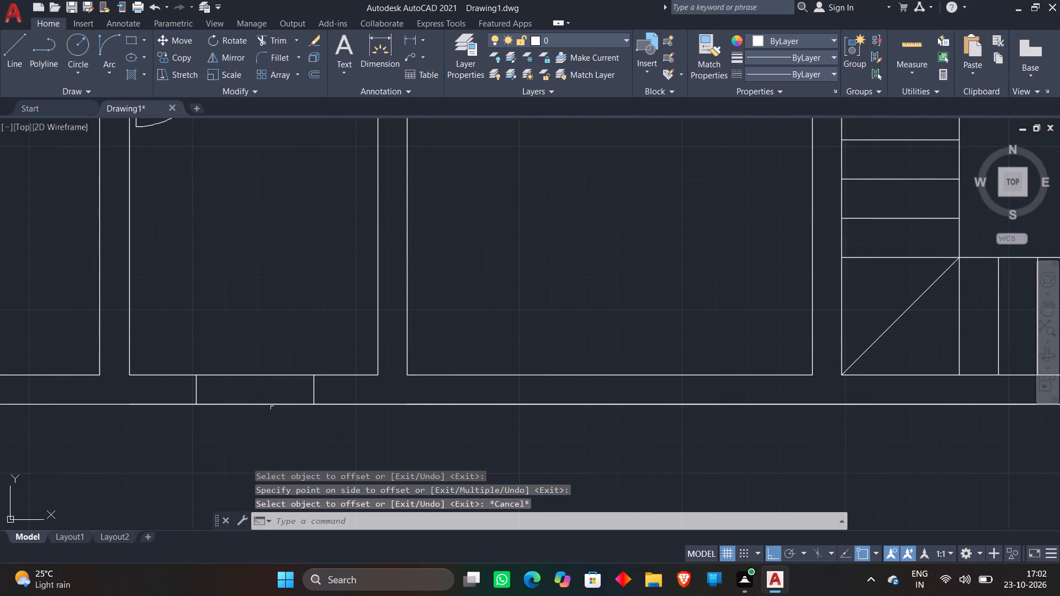
Draw a short vertical line across the bottom outer wall of the room beside the staircase, nearer the room's left side.
scroll(418, 310, down, 2)
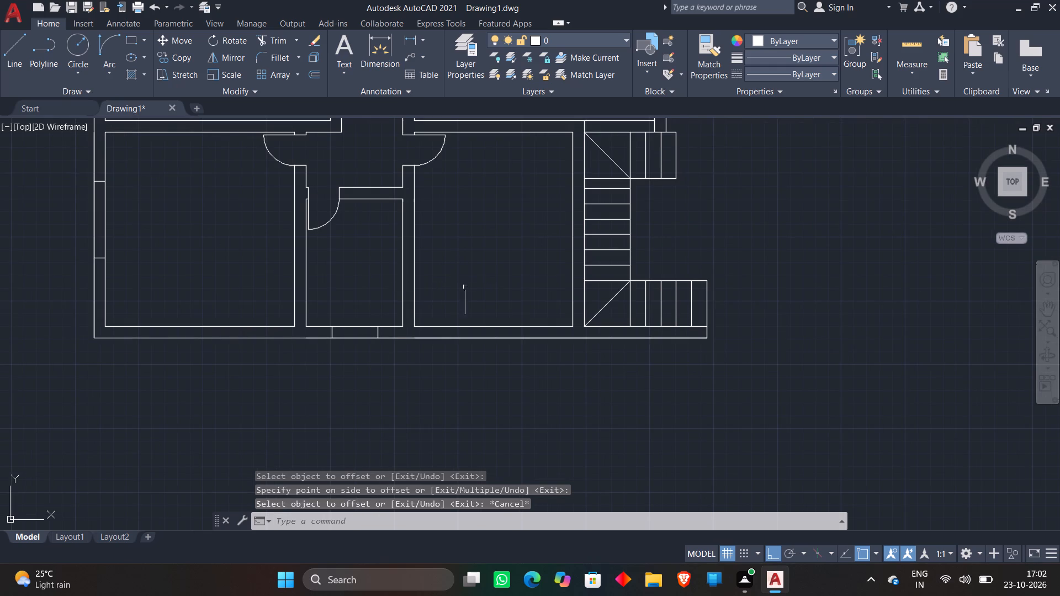
middle_drag(465, 286, 464, 296)
scroll(473, 280, down, 2)
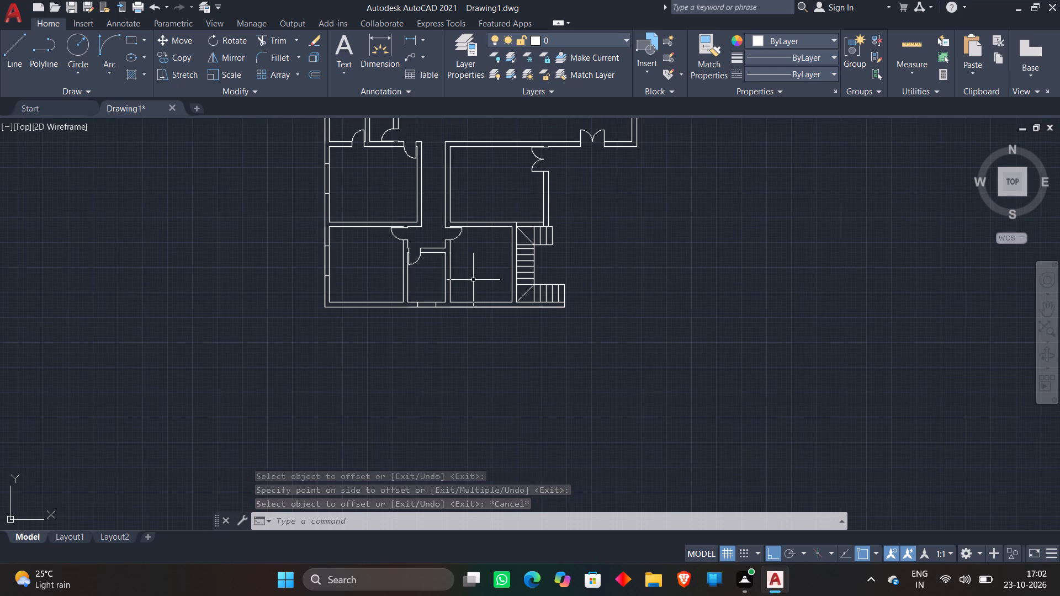
scroll(476, 295, up, 2)
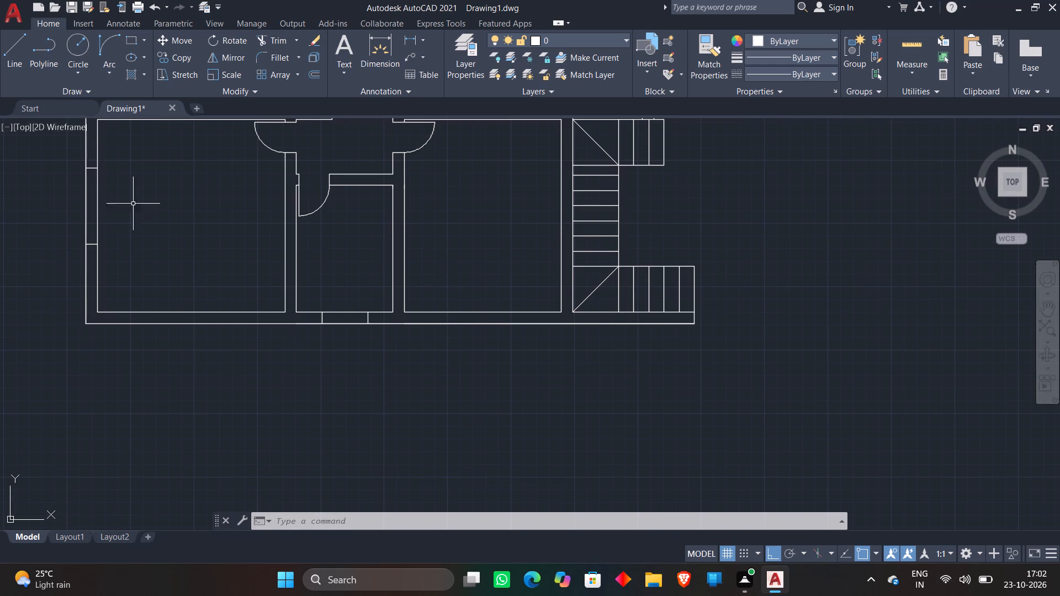
click(12, 36)
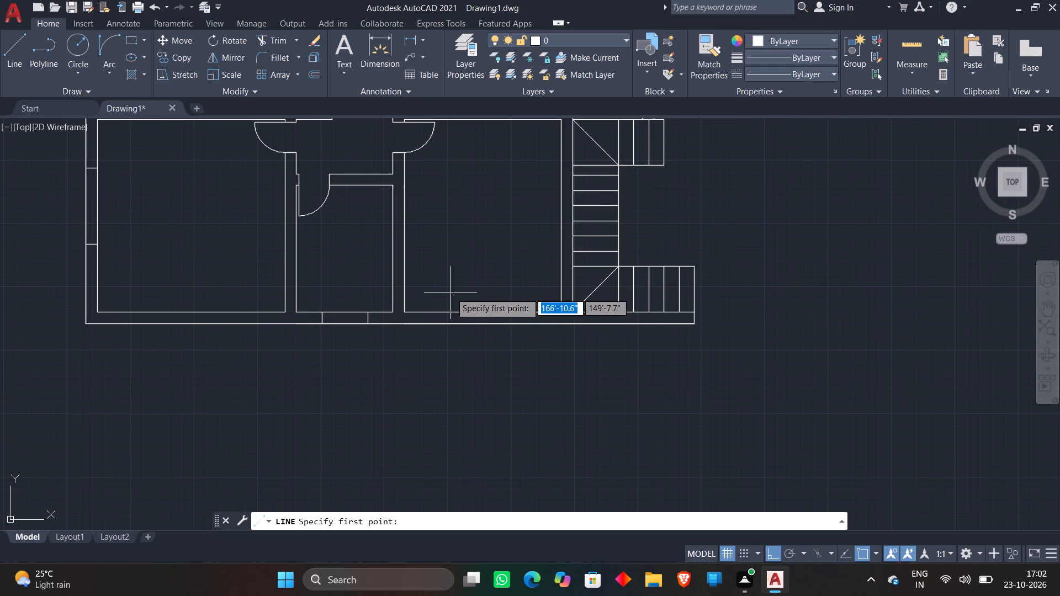
click(451, 292)
click(450, 357)
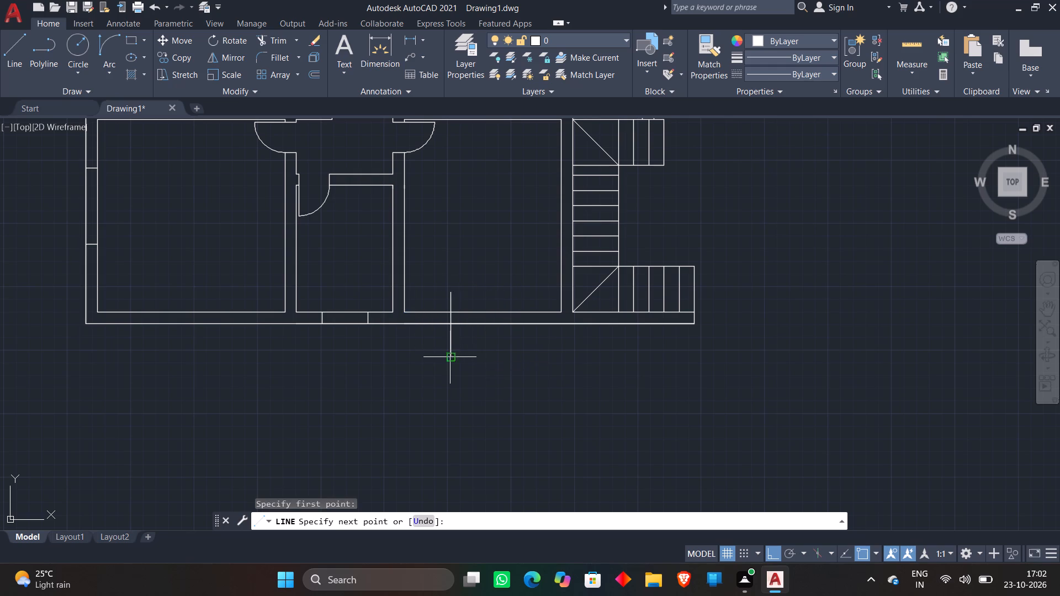
key(Escape)
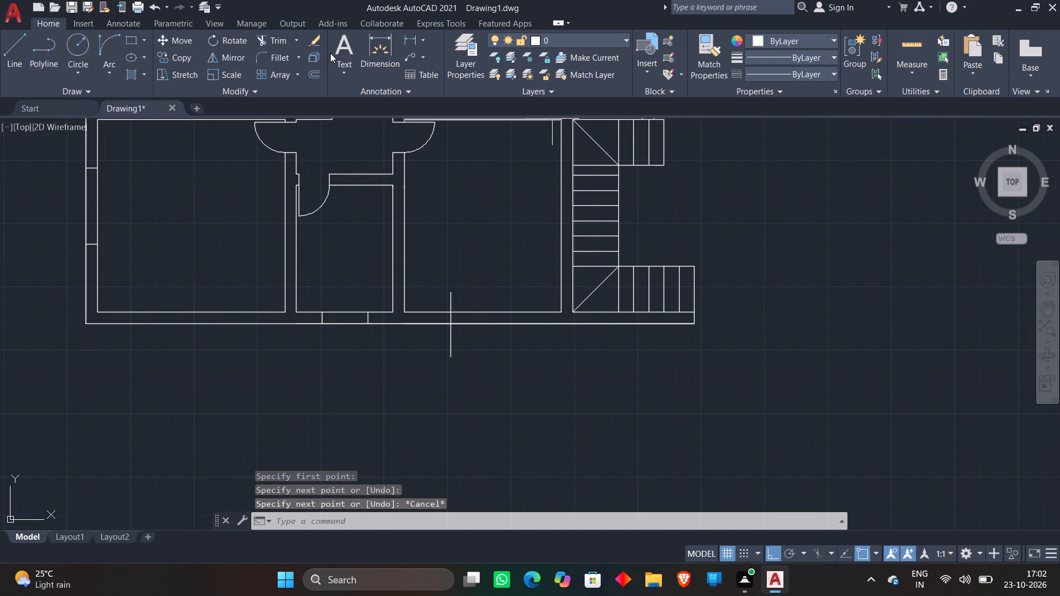
Trim the parts of the new vertical line that extend beyond both faces of the bottom outer wall.
click(276, 38)
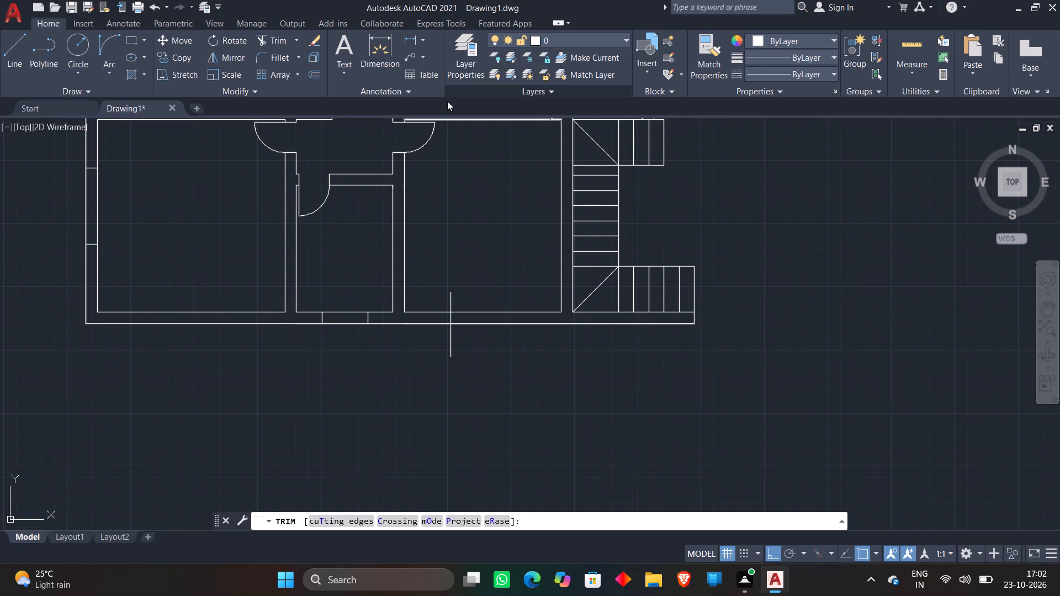
click(449, 294)
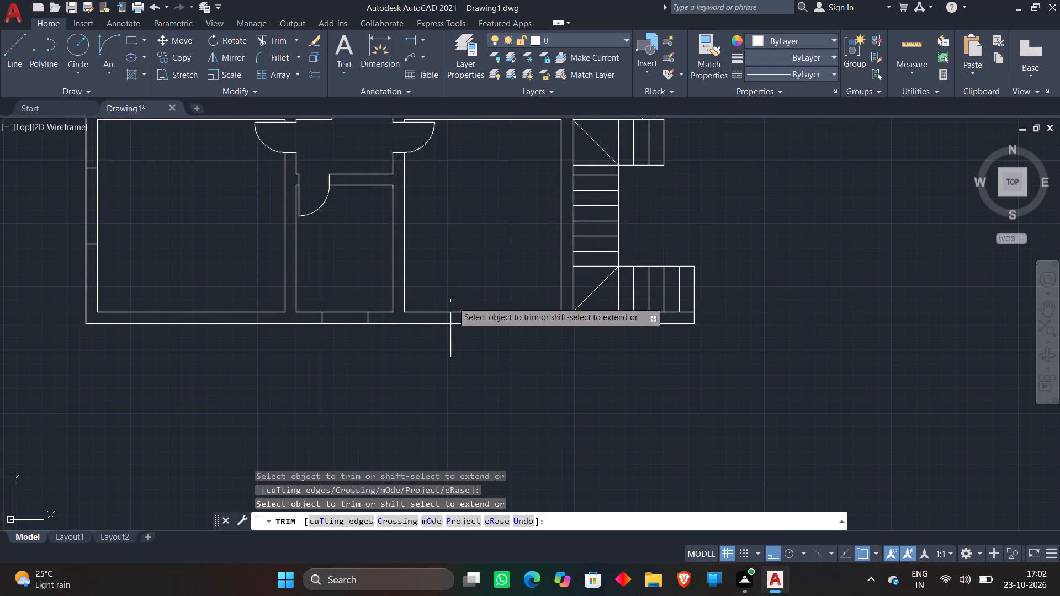
click(452, 334)
key(Escape)
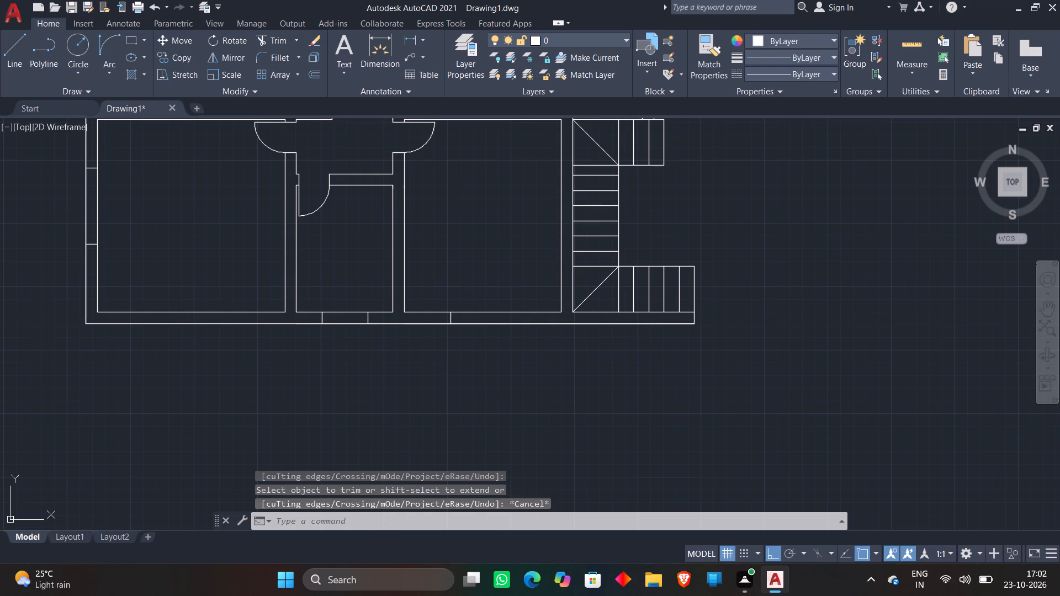
Offset the short line across the bottom wall of the room beside the staircase 5' to the right.
click(316, 71)
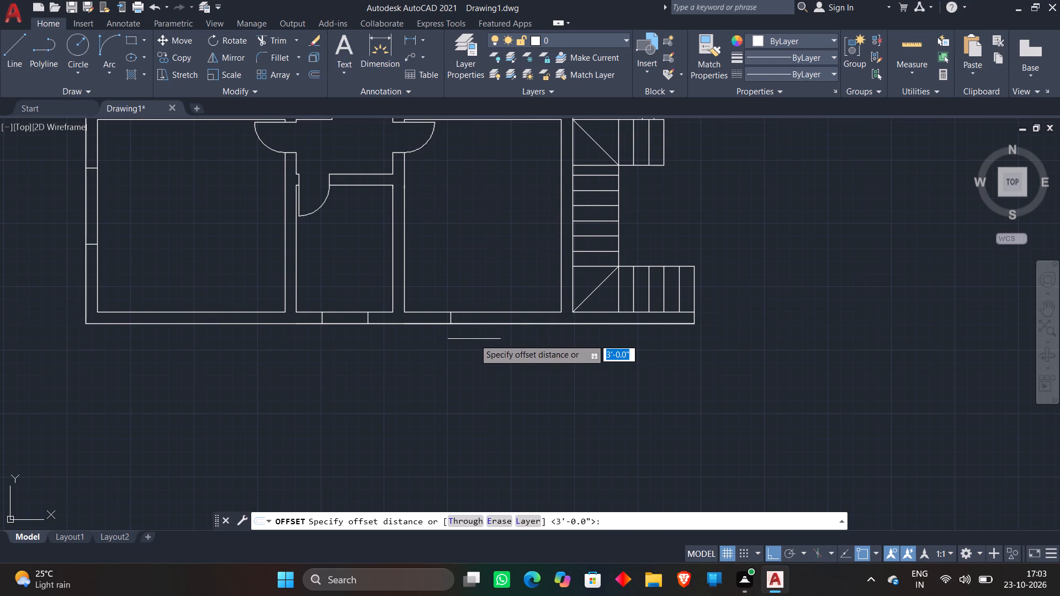
key(5)
key(apostrophe)
key(Return)
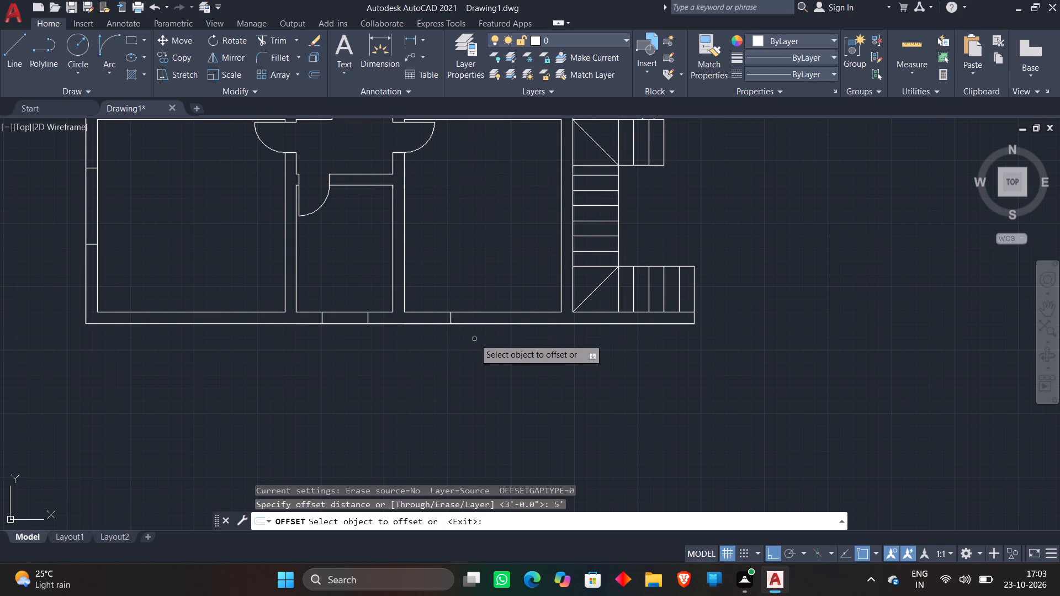
scroll(470, 311, up, 2)
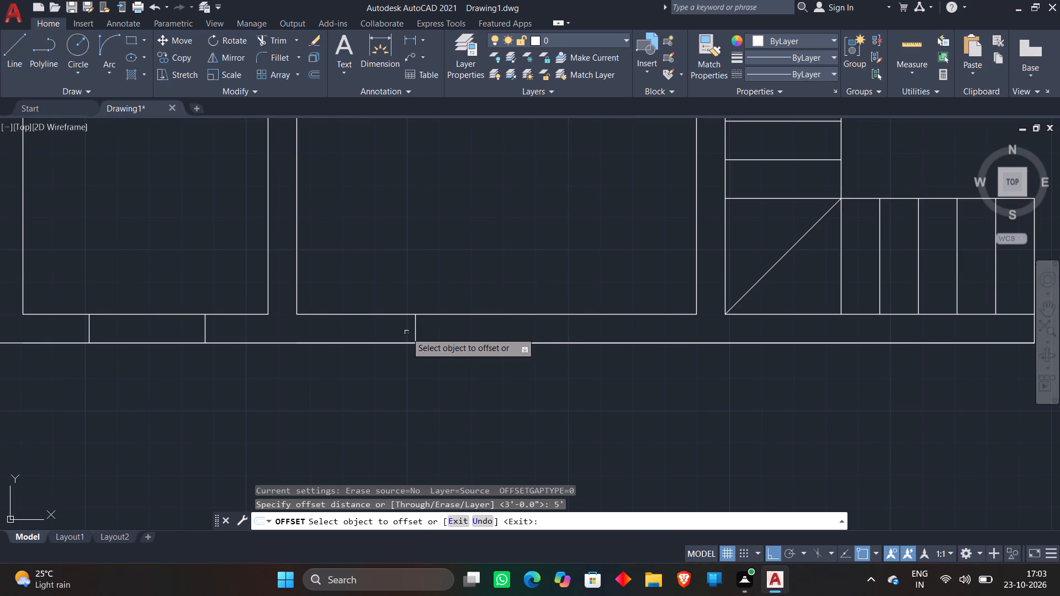
click(415, 328)
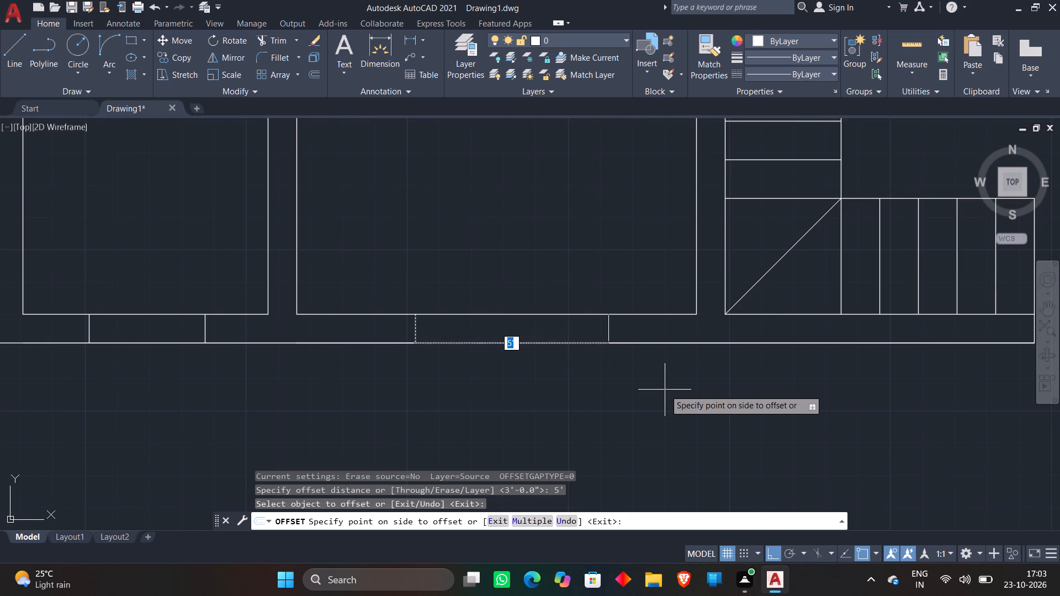
click(665, 390)
key(Escape)
Review the whole floor plan, checking the outer walls and the rooms around the staircase.
scroll(599, 390, down, 3)
scroll(592, 299, down, 1)
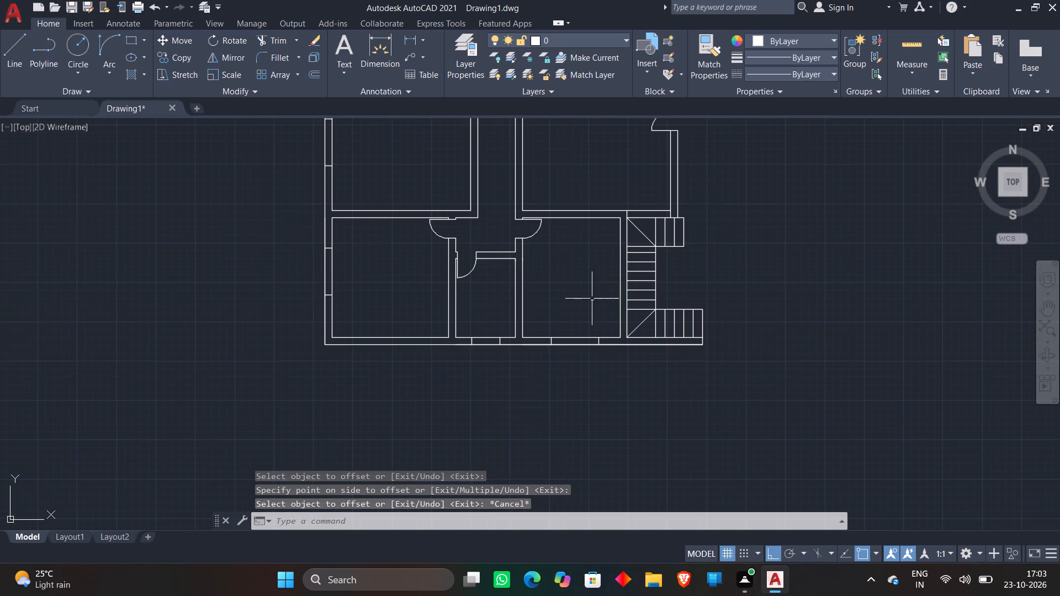
scroll(744, 173, down, 2)
middle_drag(744, 173, 655, 275)
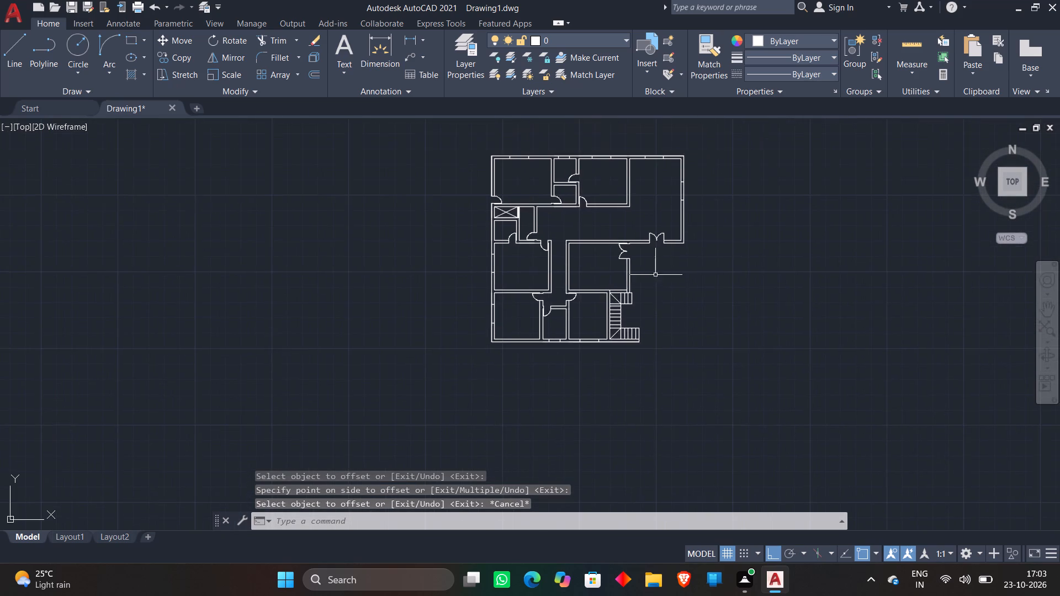
scroll(654, 275, up, 3)
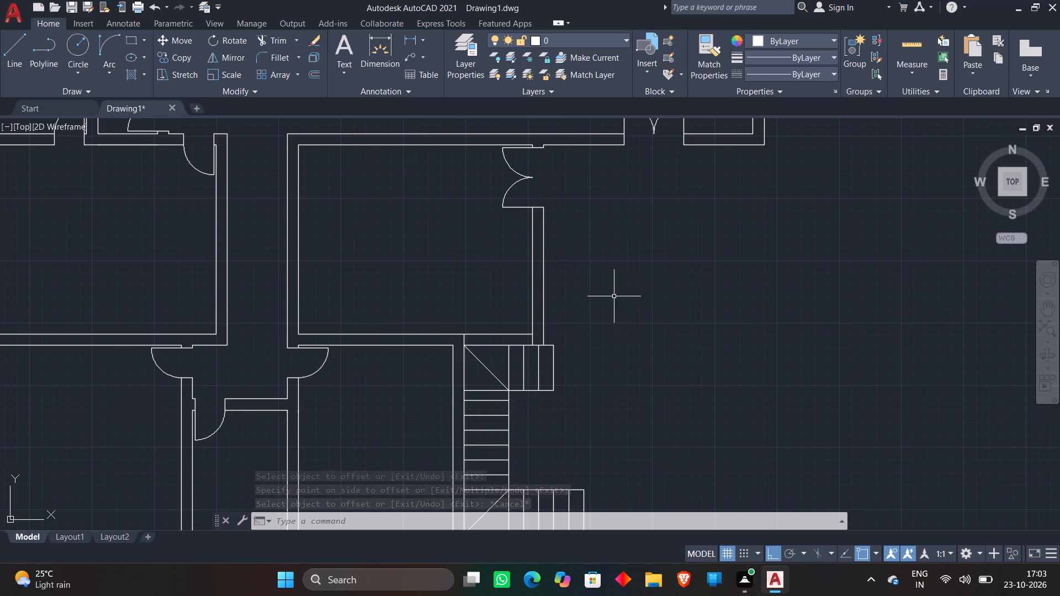
scroll(513, 274, down, 1)
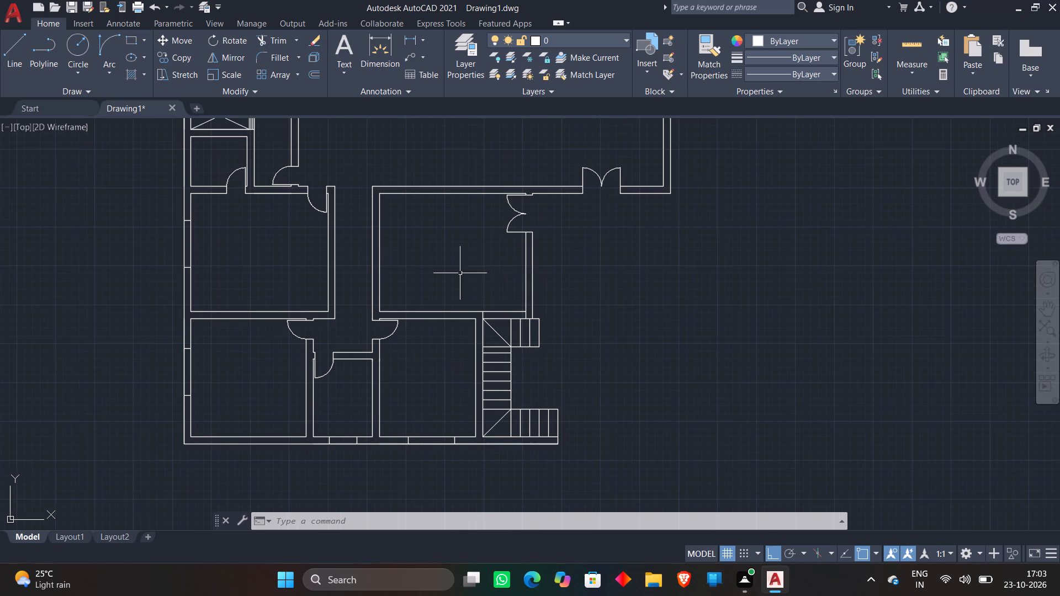
middle_drag(460, 273, 438, 363)
scroll(462, 256, down, 2)
scroll(479, 215, up, 1)
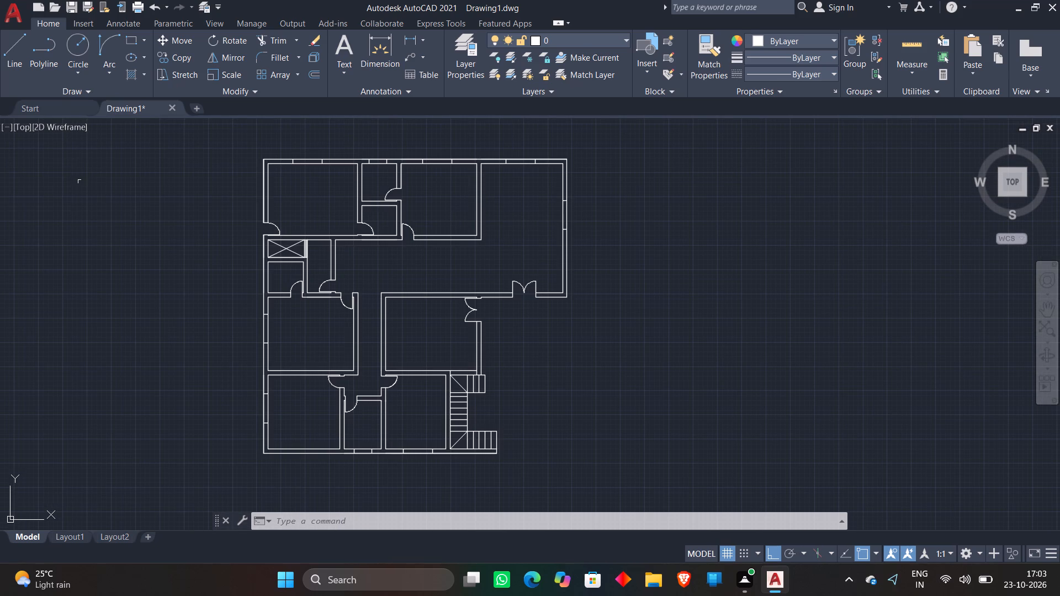
Draw a horizontal line across the opening in the top-left room's top outer wall, joining the midpoints of its two jambs.
click(7, 44)
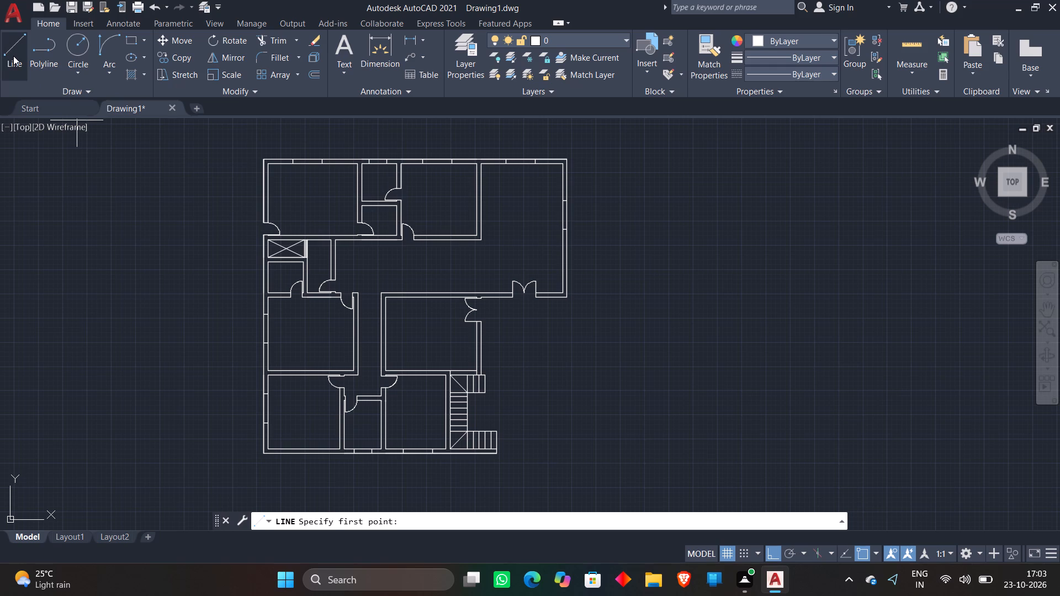
click(13, 56)
middle_drag(142, 232, 105, 308)
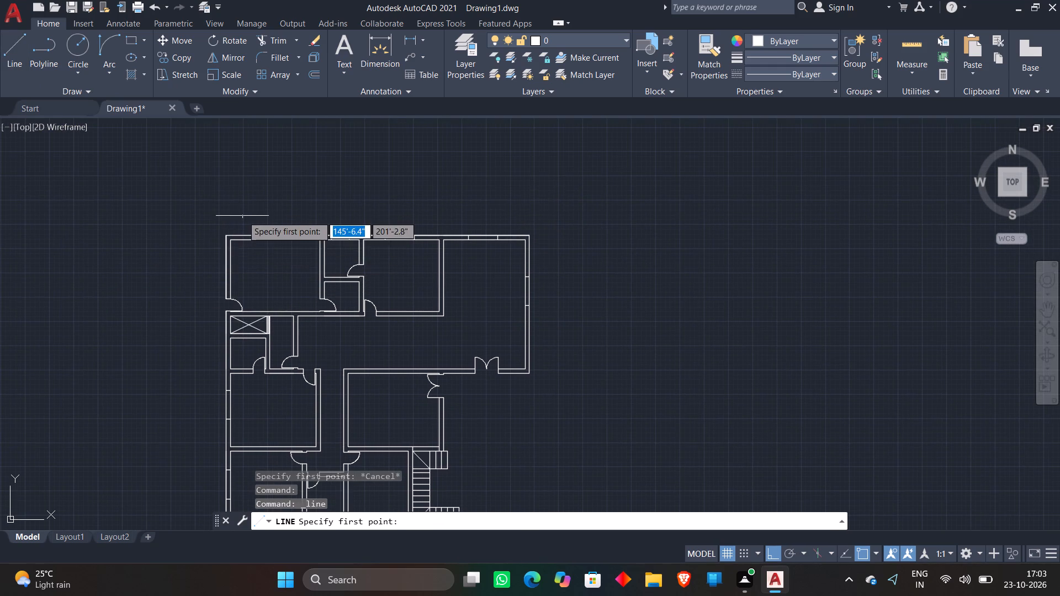
scroll(243, 214, up, 2)
scroll(266, 278, up, 3)
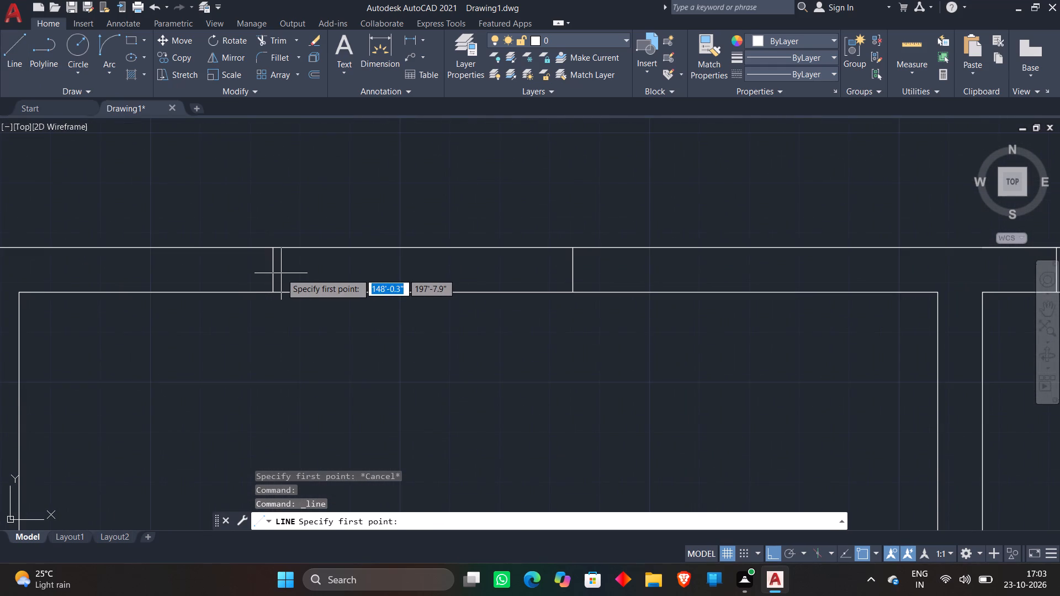
click(269, 270)
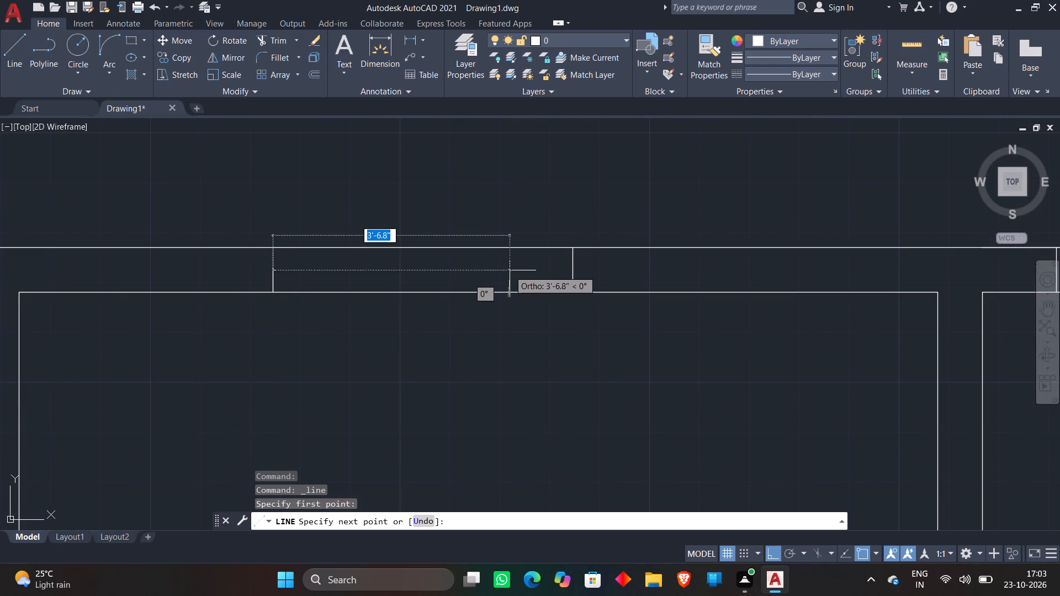
click(571, 268)
key(space)
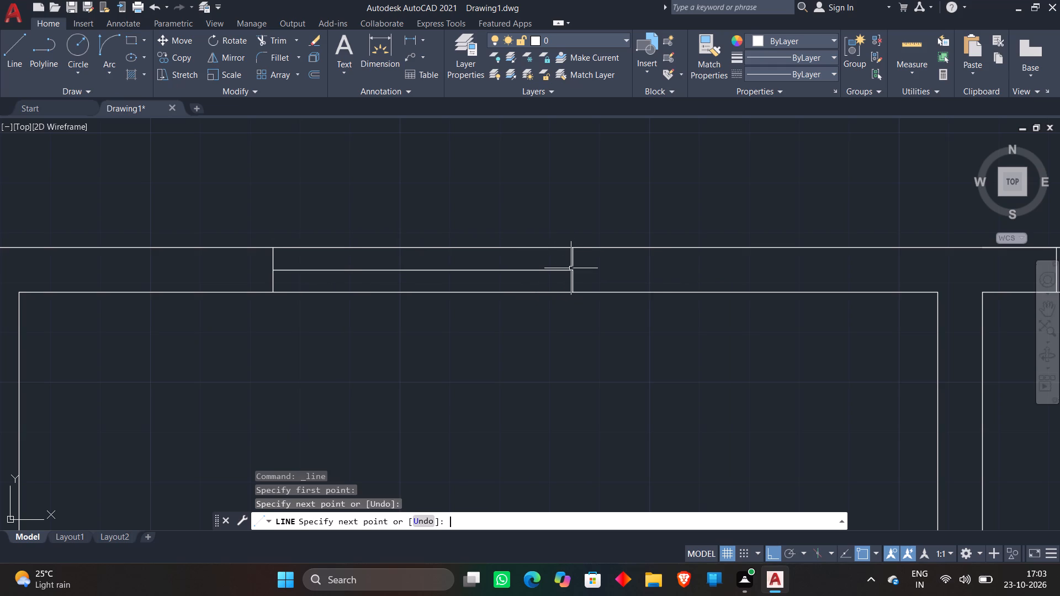
key(space)
scroll(577, 279, down, 1)
key(space)
key(space)
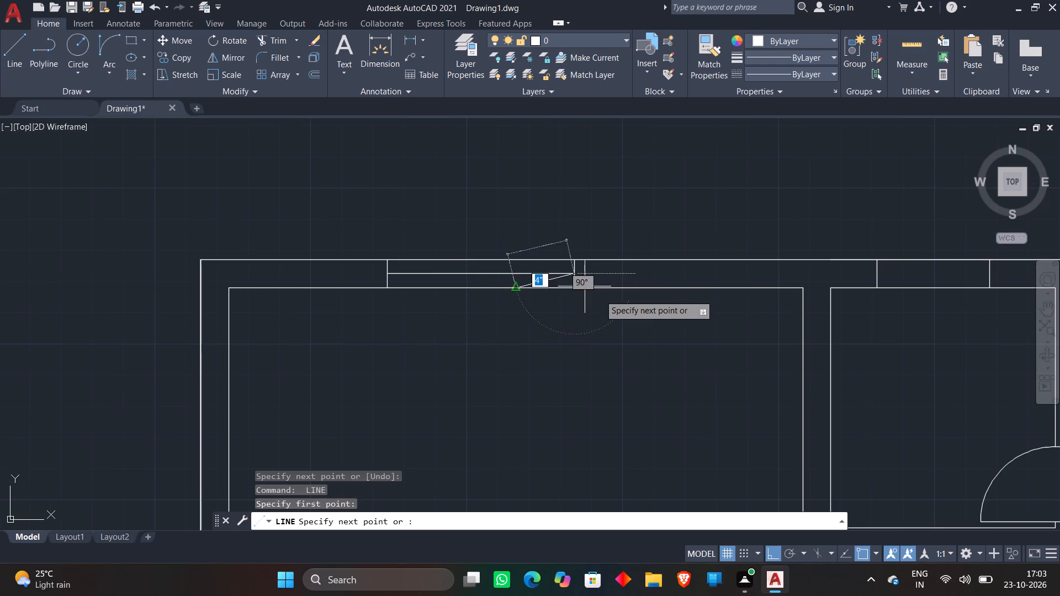
Draw a horizontal line between the jamb midpoints of the narrow opening in the small room's top outer wall.
middle_drag(618, 305, 138, 317)
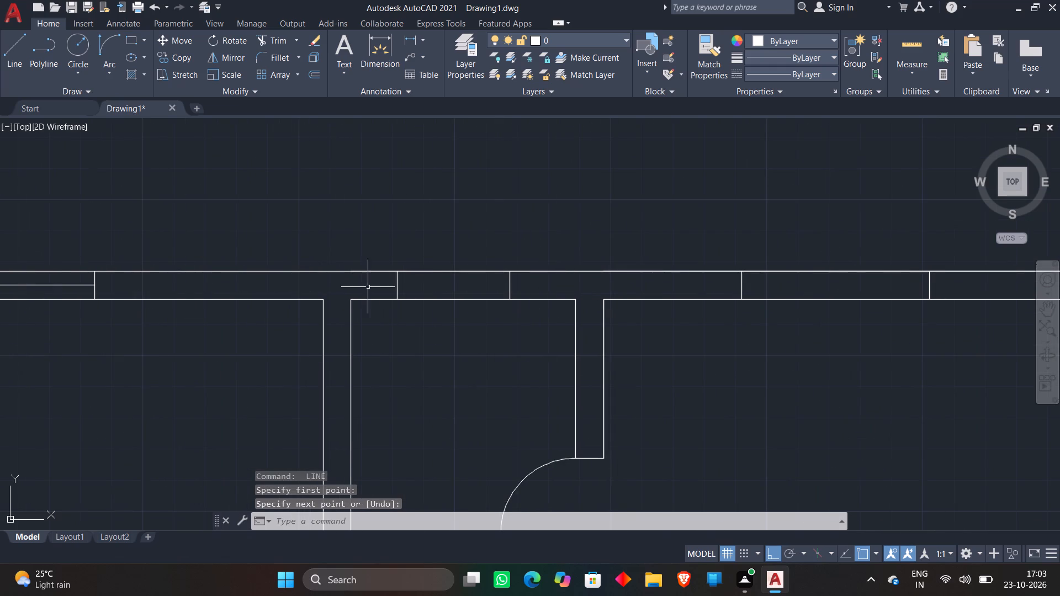
scroll(431, 280, up, 2)
key(space)
click(339, 290)
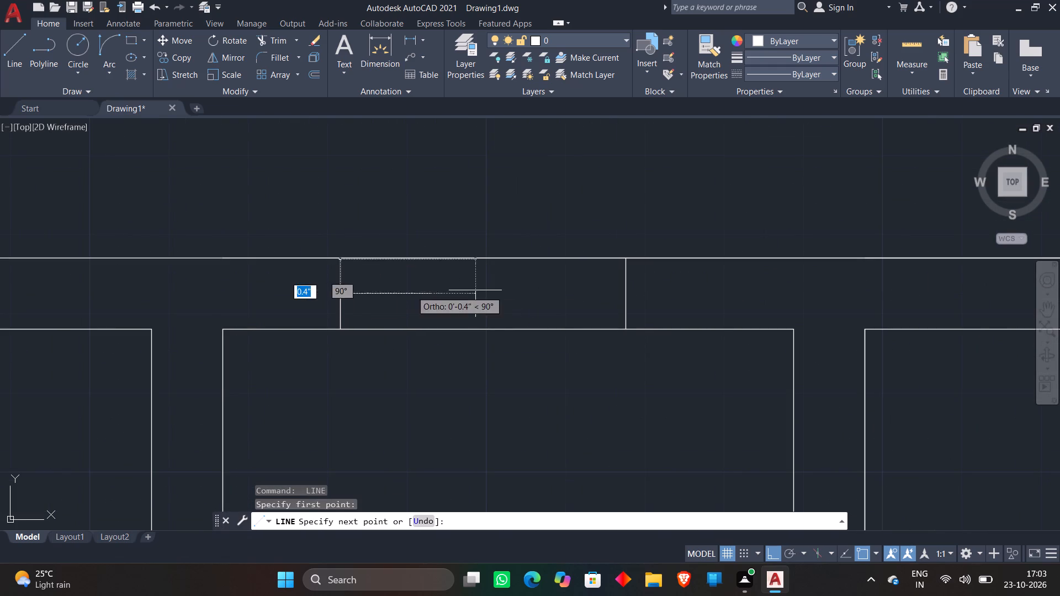
click(628, 289)
key(space)
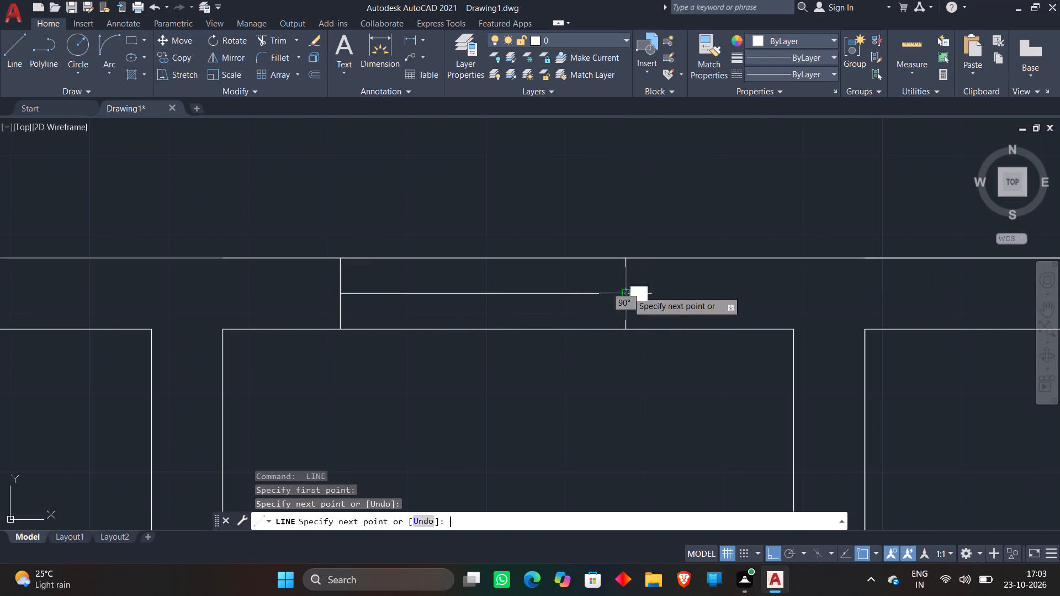
Draw a horizontal line between the jamb midpoints of the top-wall opening in the room just east of the small room.
key(space)
scroll(666, 291, down, 1)
middle_drag(680, 294, 545, 306)
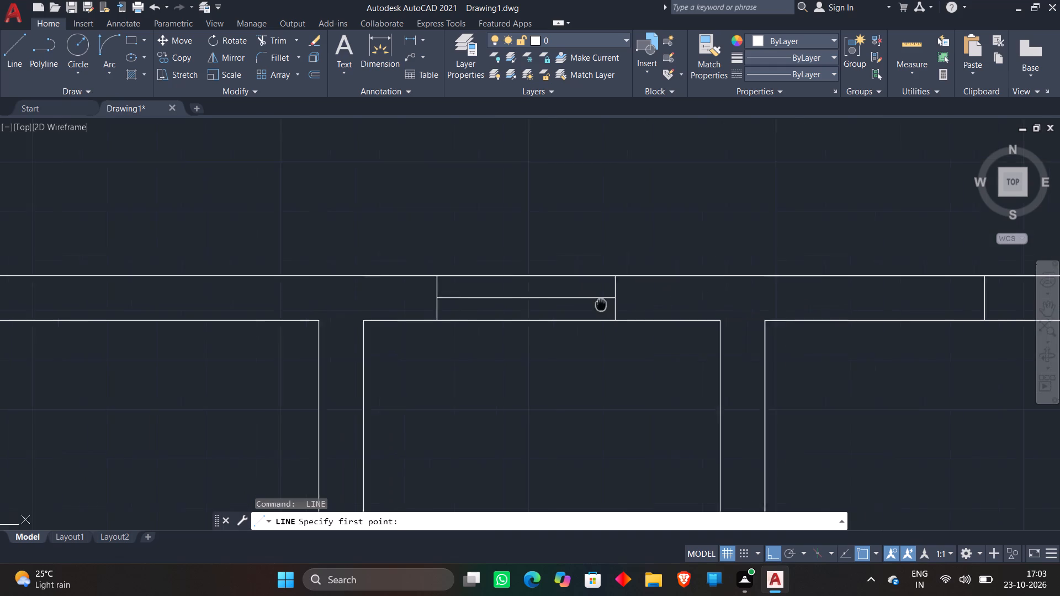
middle_drag(545, 306, 146, 316)
middle_drag(518, 317, 251, 343)
scroll(214, 347, up, 1)
click(206, 337)
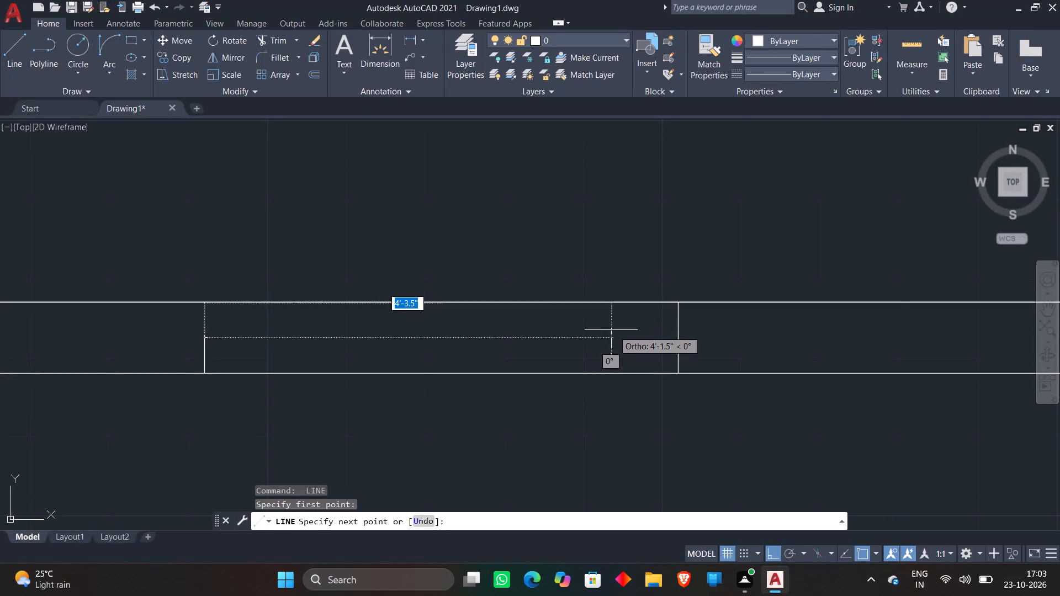
click(683, 333)
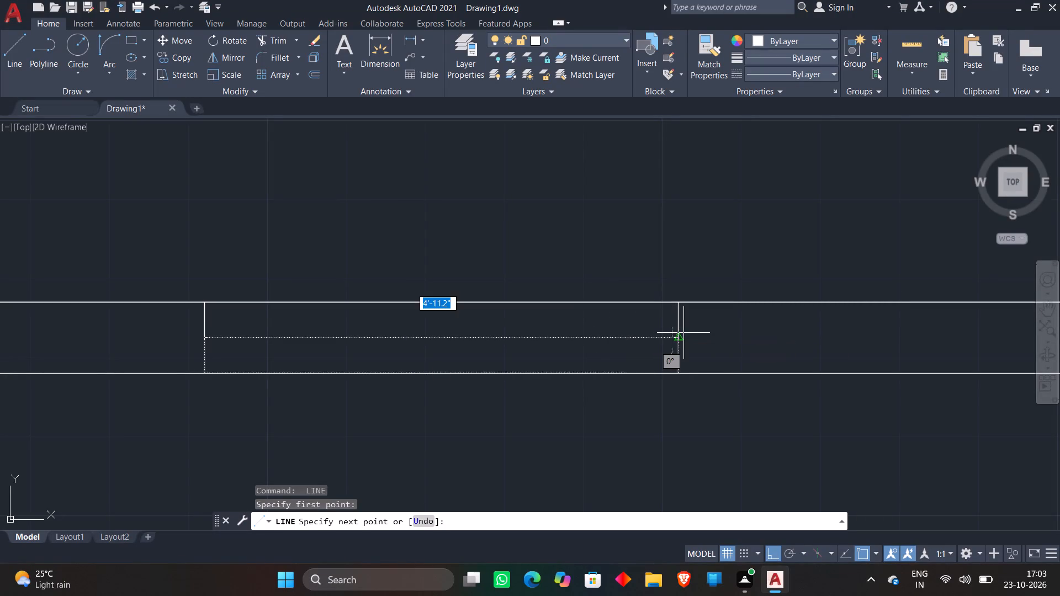
key(space)
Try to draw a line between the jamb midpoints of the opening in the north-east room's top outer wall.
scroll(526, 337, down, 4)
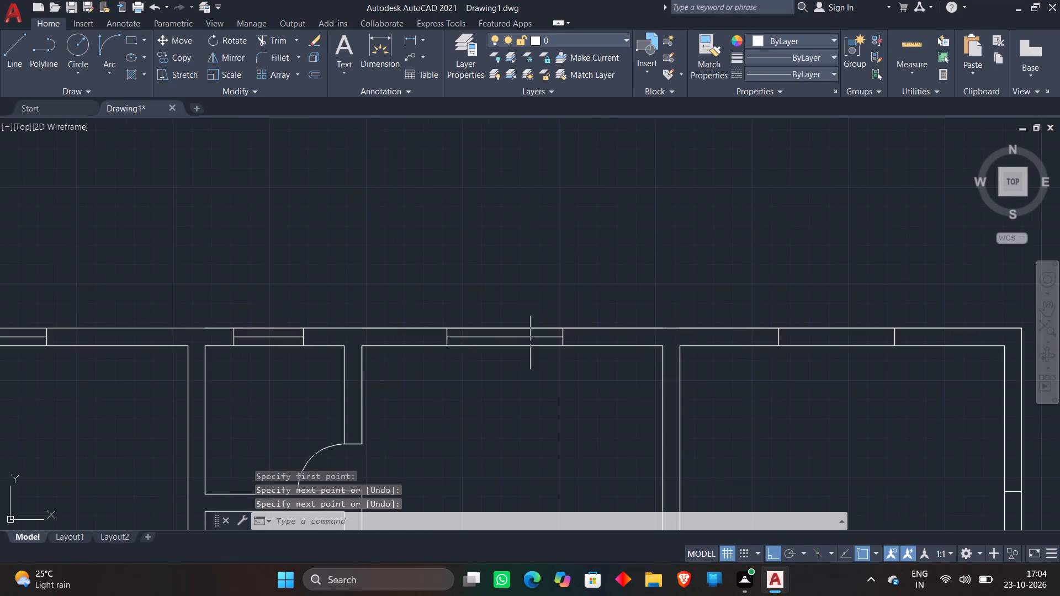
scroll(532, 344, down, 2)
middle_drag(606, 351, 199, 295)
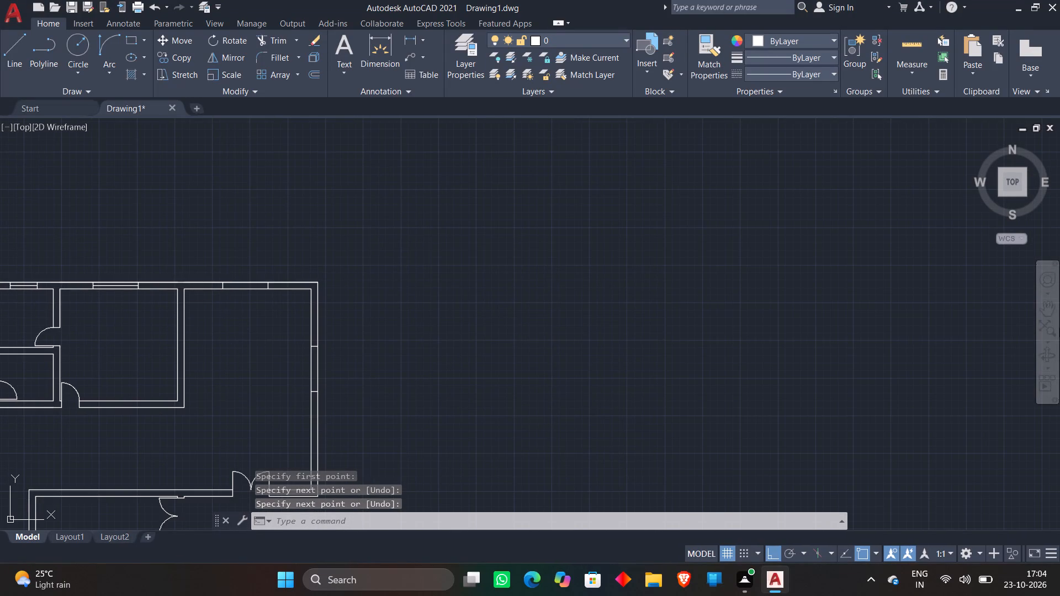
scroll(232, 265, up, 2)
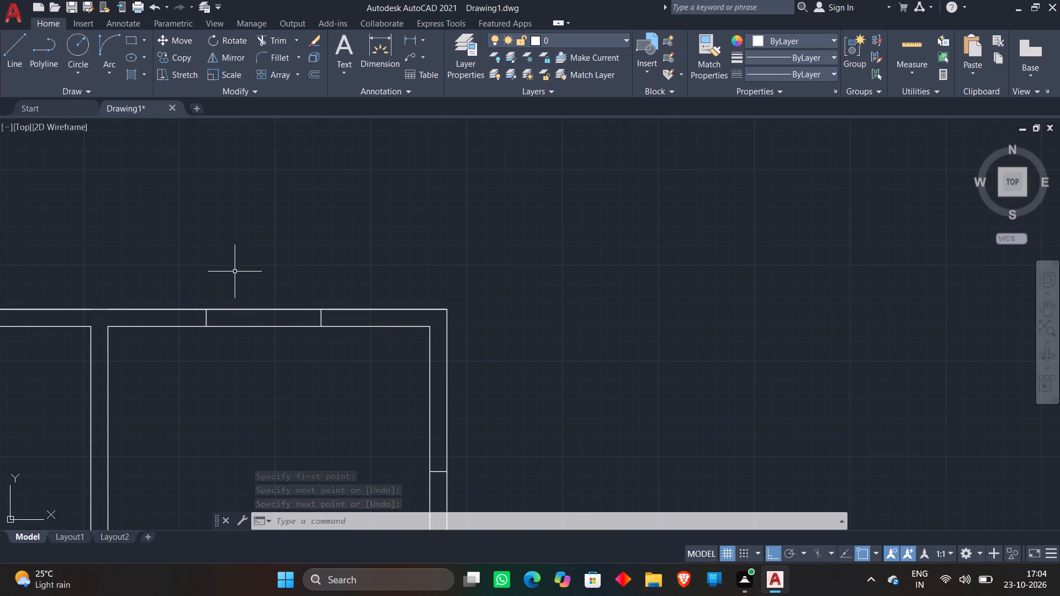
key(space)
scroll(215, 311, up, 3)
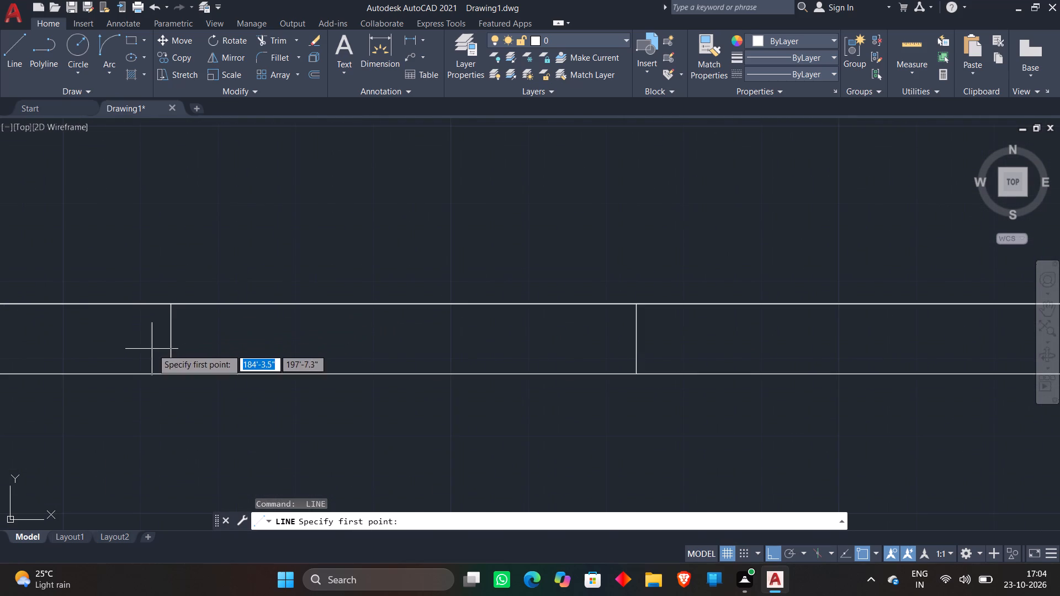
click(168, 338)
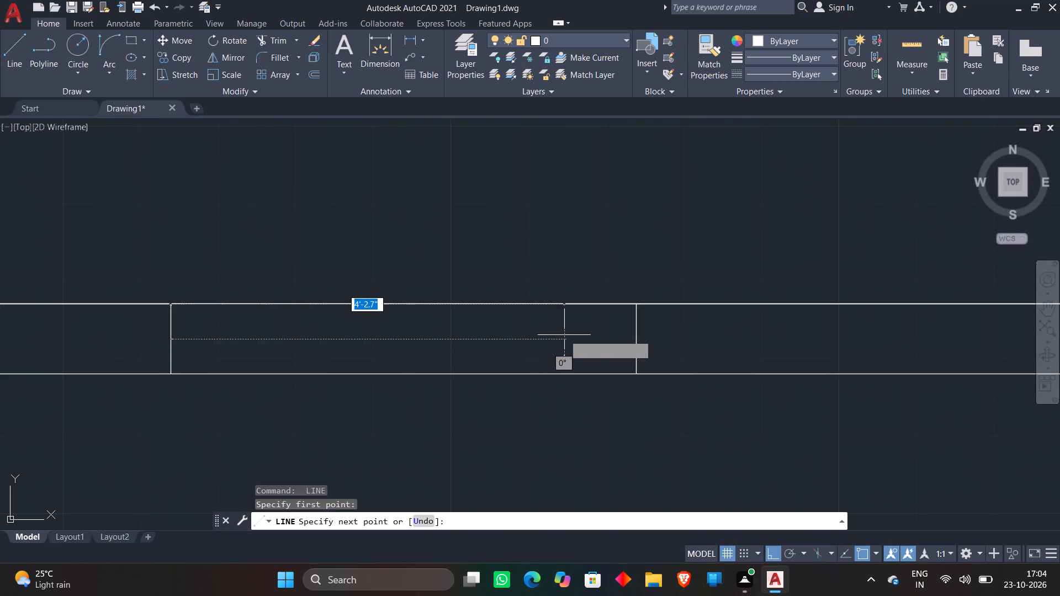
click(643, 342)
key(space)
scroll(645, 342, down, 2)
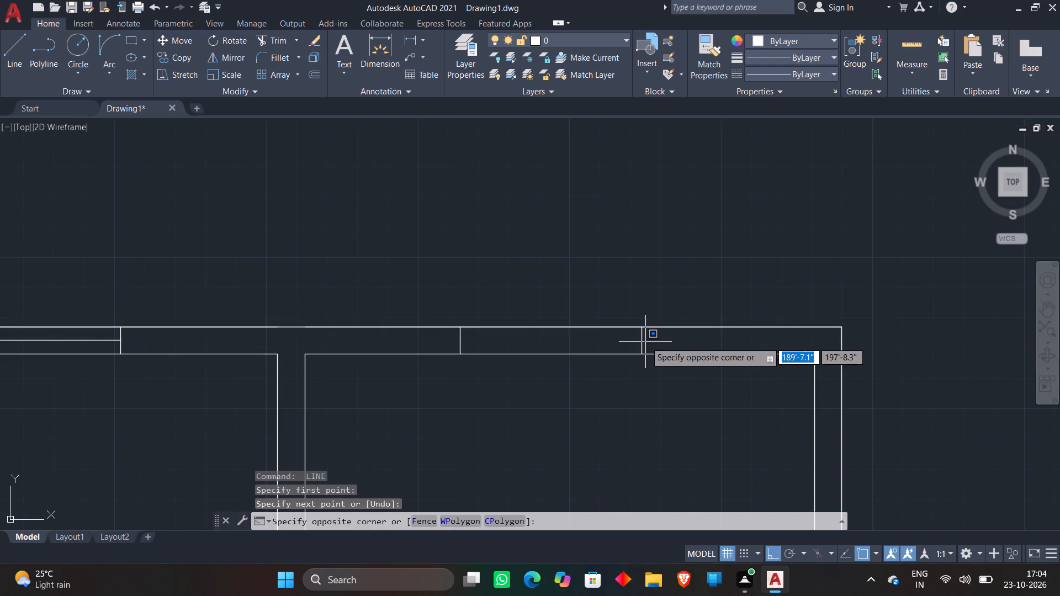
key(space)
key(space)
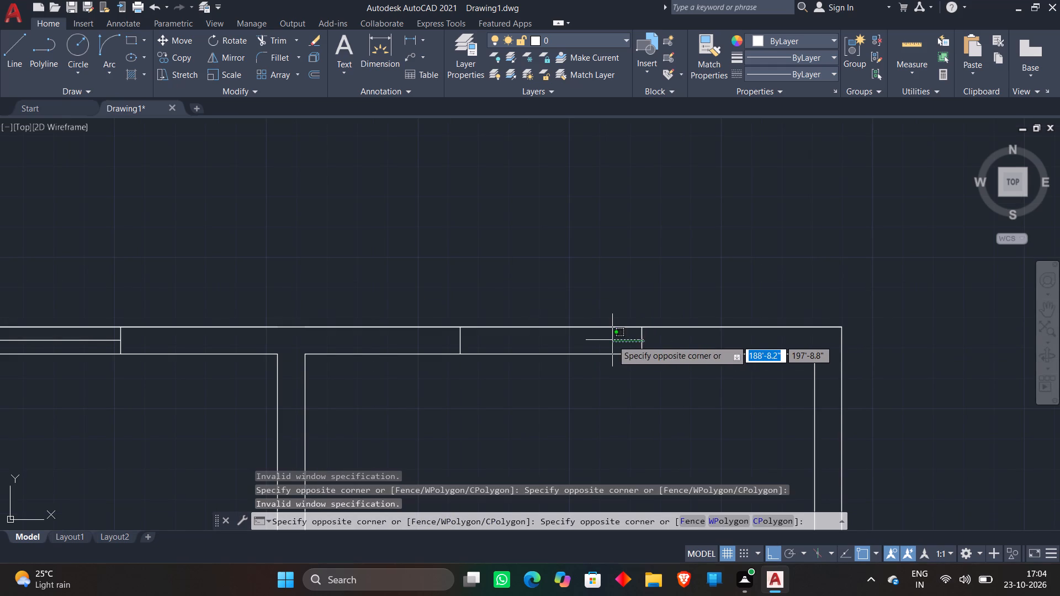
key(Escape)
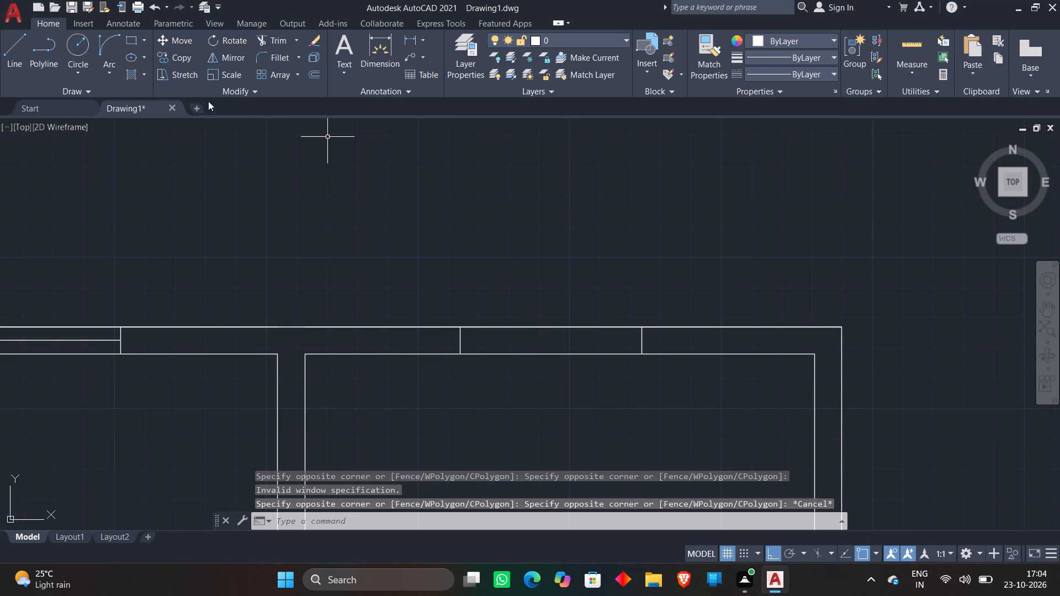
Draw a horizontal line from the west jamb's midpoint in the north-east room's top-wall opening, stopping short of the east jamb.
key(space)
scroll(484, 333, up, 2)
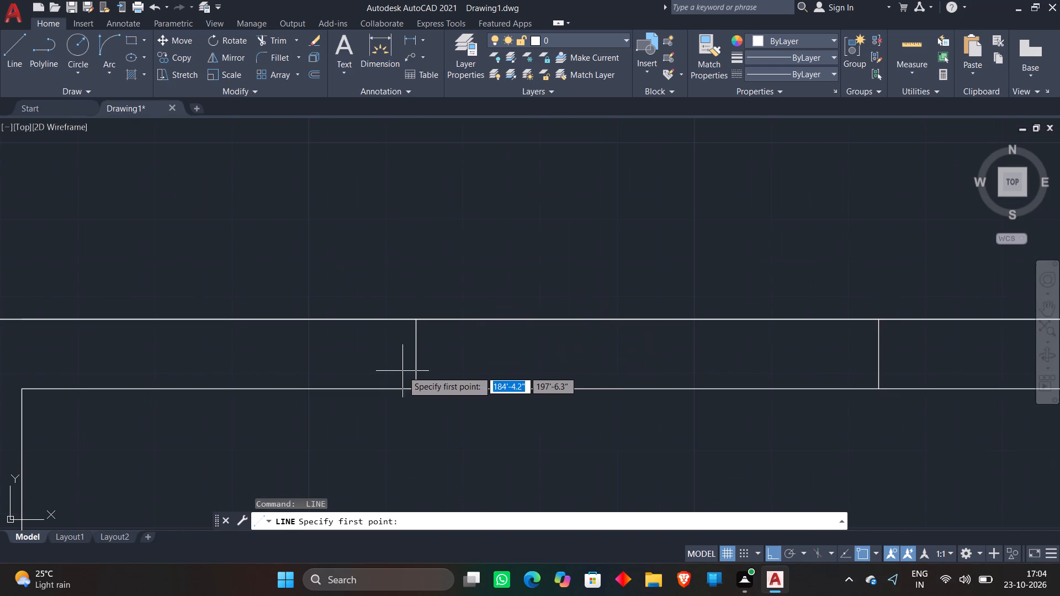
click(414, 356)
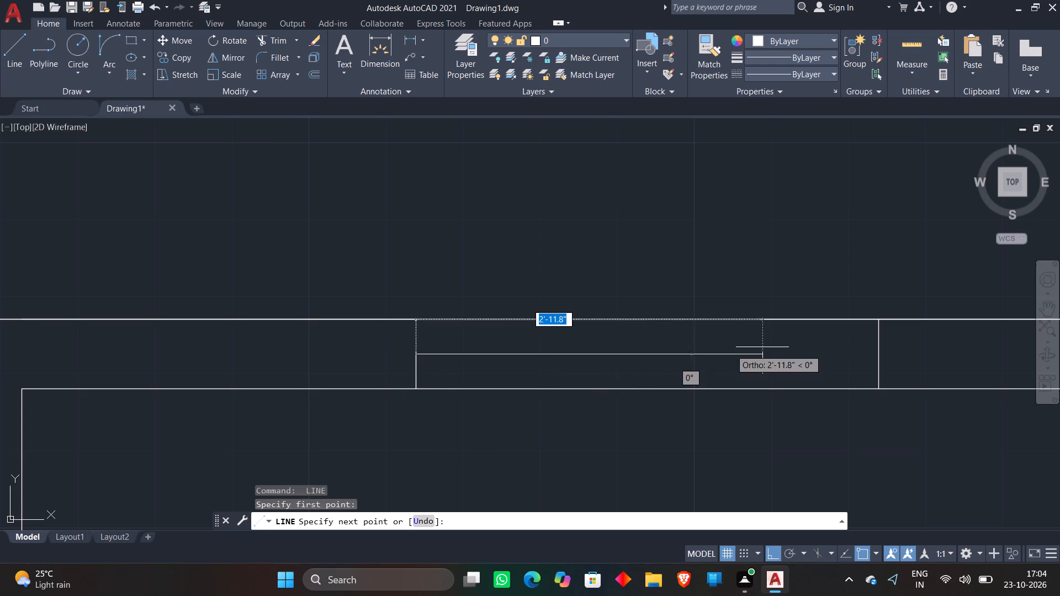
click(820, 344)
key(Escape)
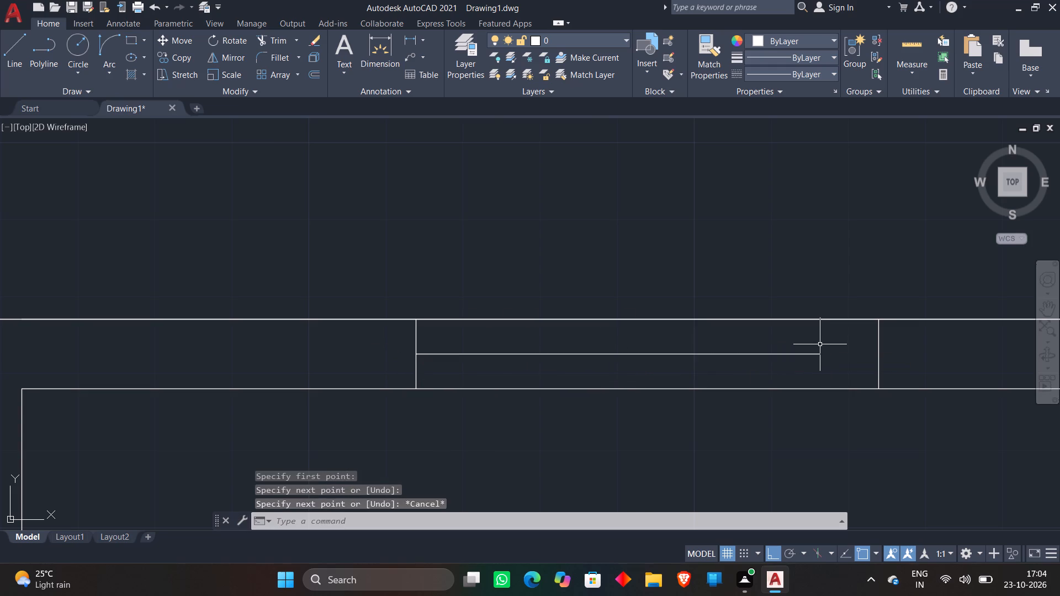
Extend the horizontal line in the north-east room's top-wall opening to the east jamb.
click(296, 42)
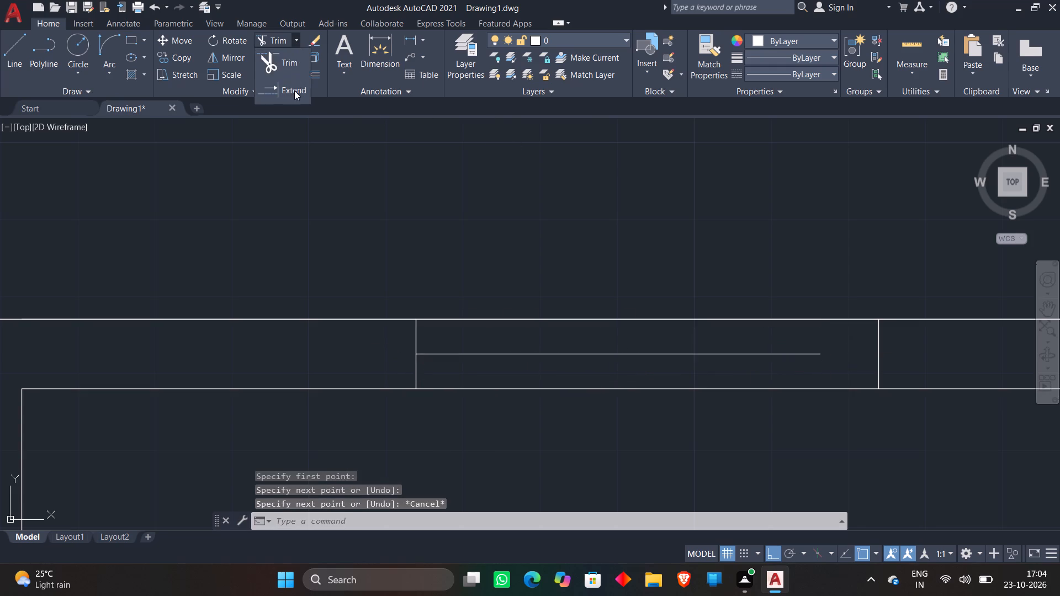
click(294, 91)
click(559, 355)
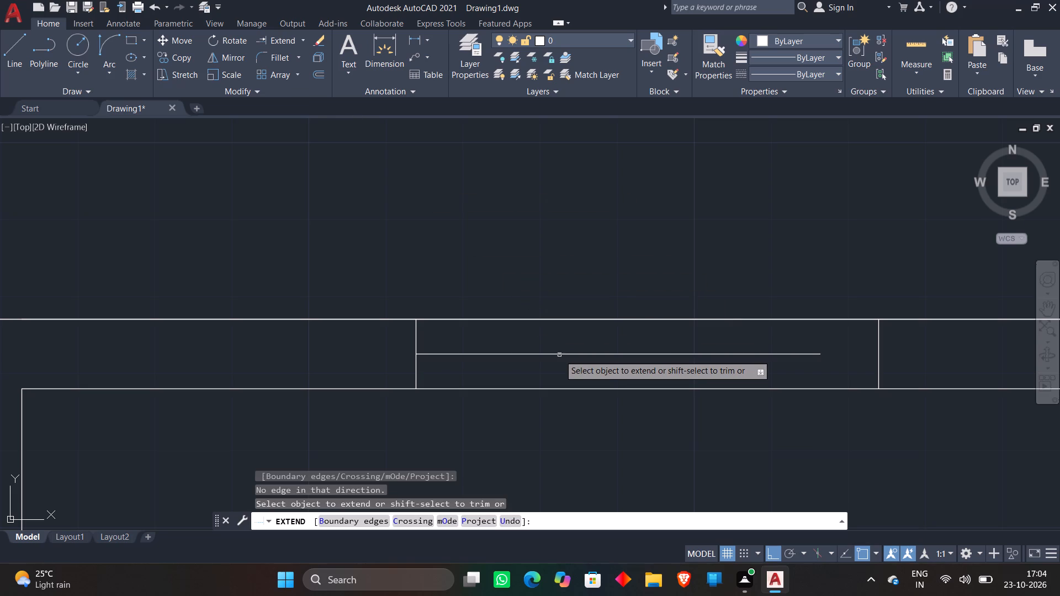
click(619, 352)
click(729, 352)
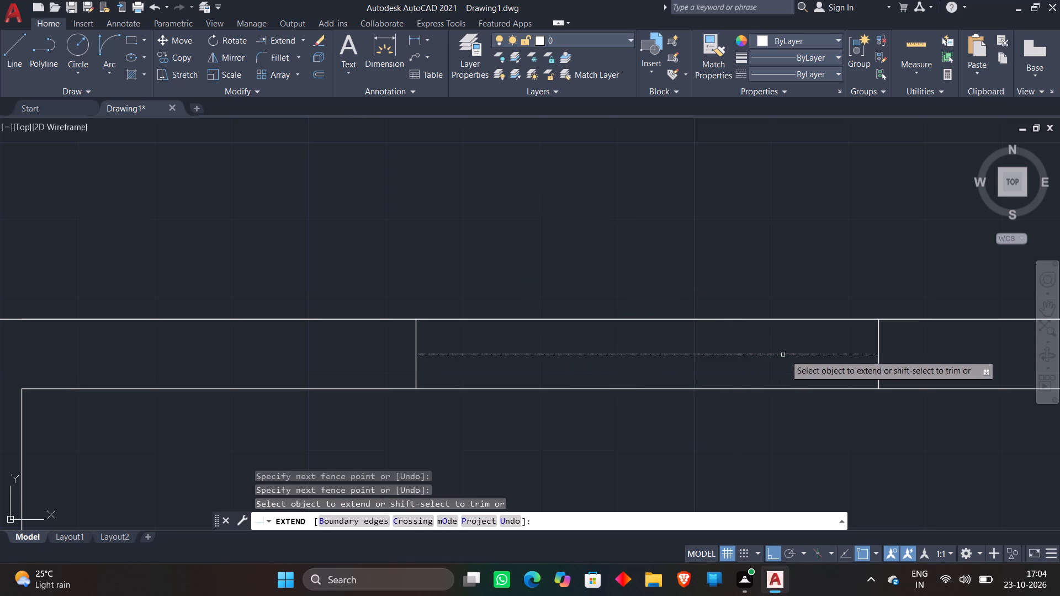
click(788, 354)
scroll(788, 354, down, 2)
key(space)
Draw a vertical line about 2'-2" long down from the upper jamb's midpoint in the east outer wall opening.
scroll(795, 410, down, 2)
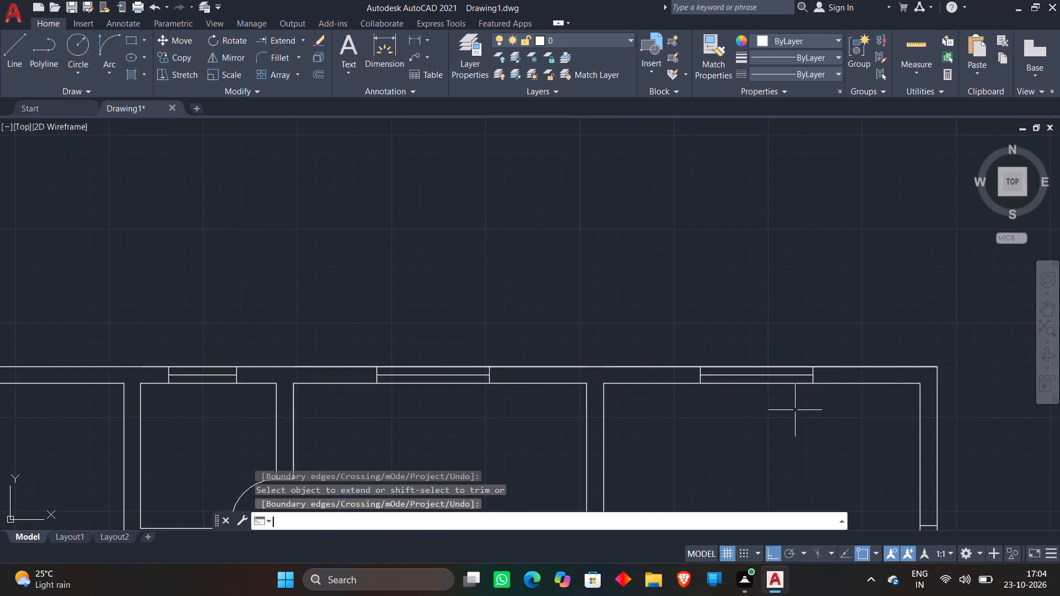
scroll(795, 410, down, 2)
middle_drag(793, 431, 529, 317)
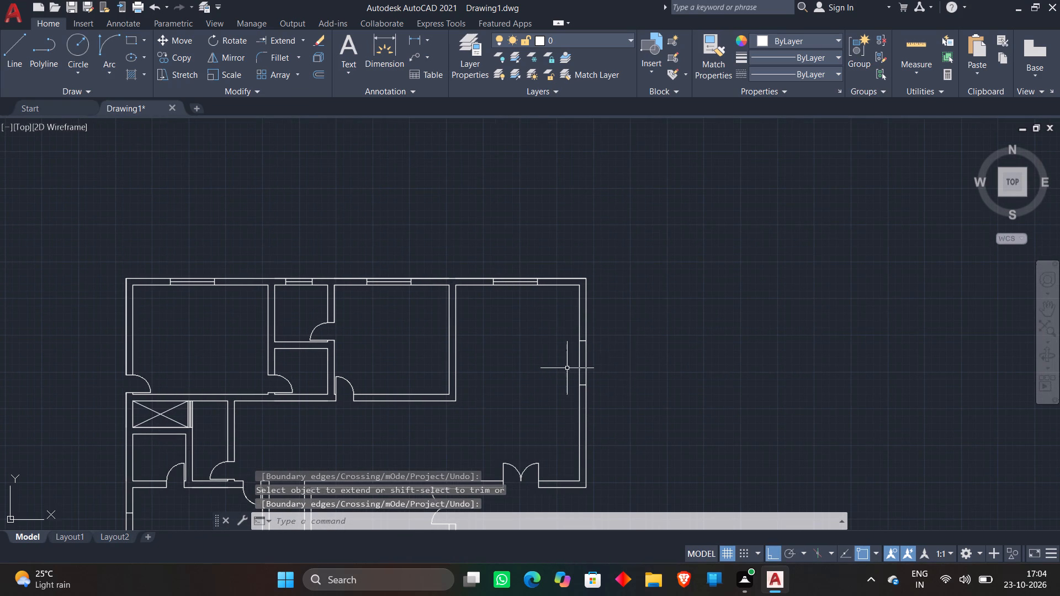
scroll(567, 368, up, 3)
click(19, 58)
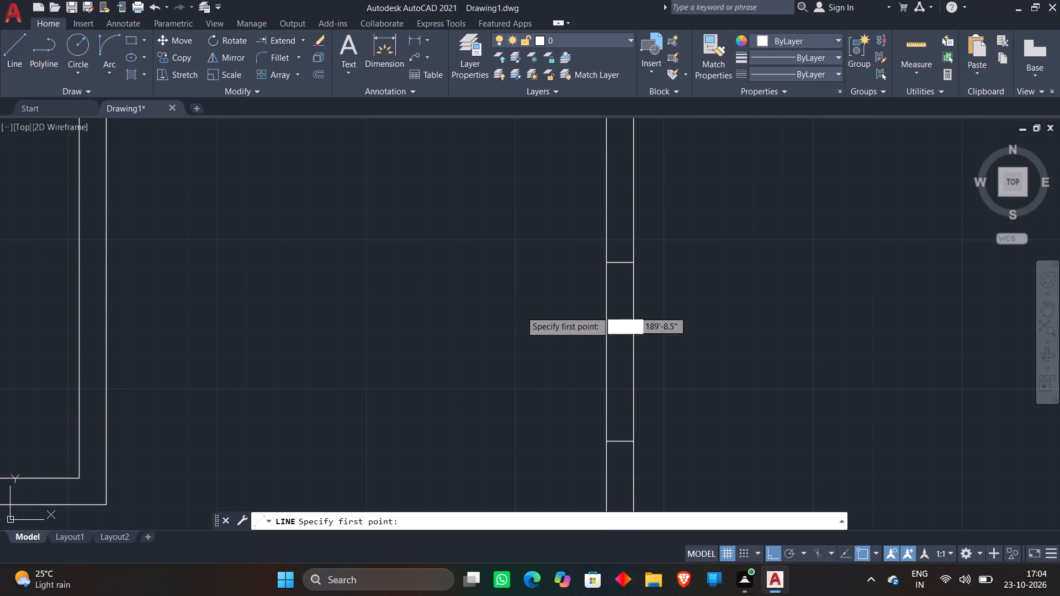
click(624, 262)
click(627, 317)
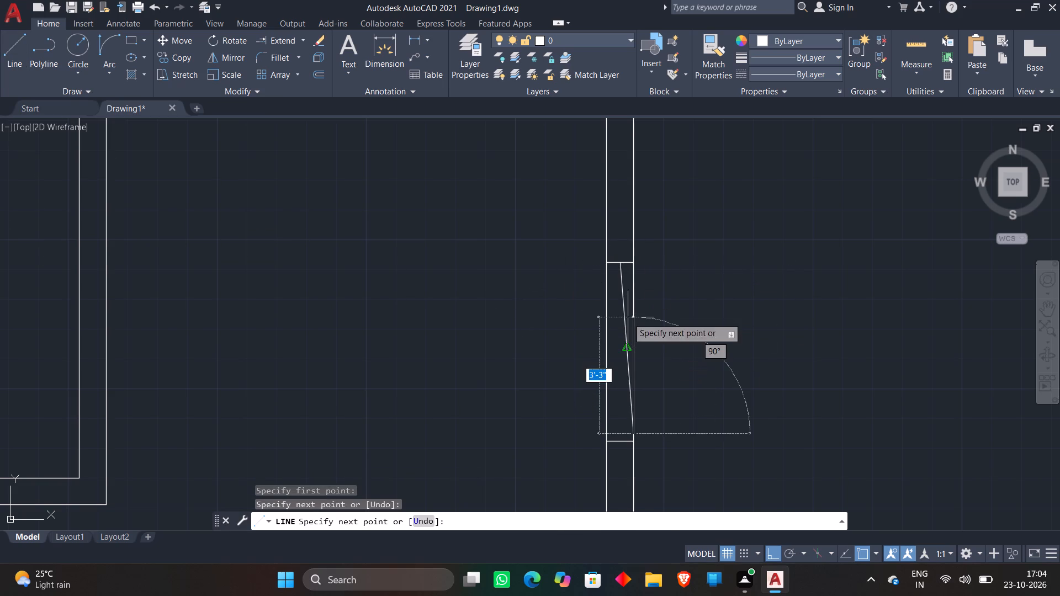
key(ctrl+z)
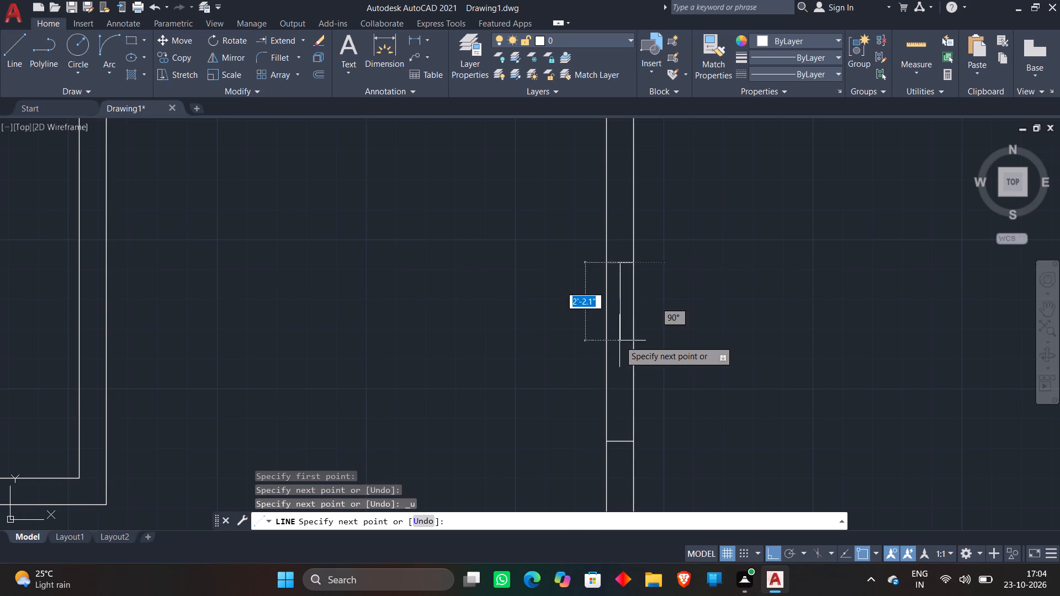
click(619, 340)
key(space)
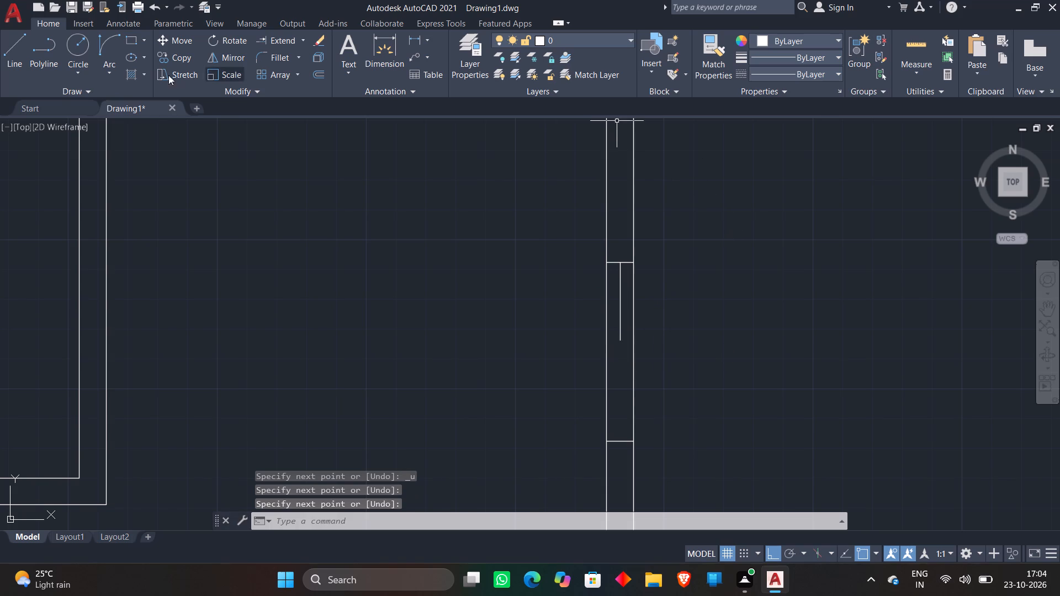
Extend the vertical line in the east outer wall opening down to the lower jamb.
click(272, 40)
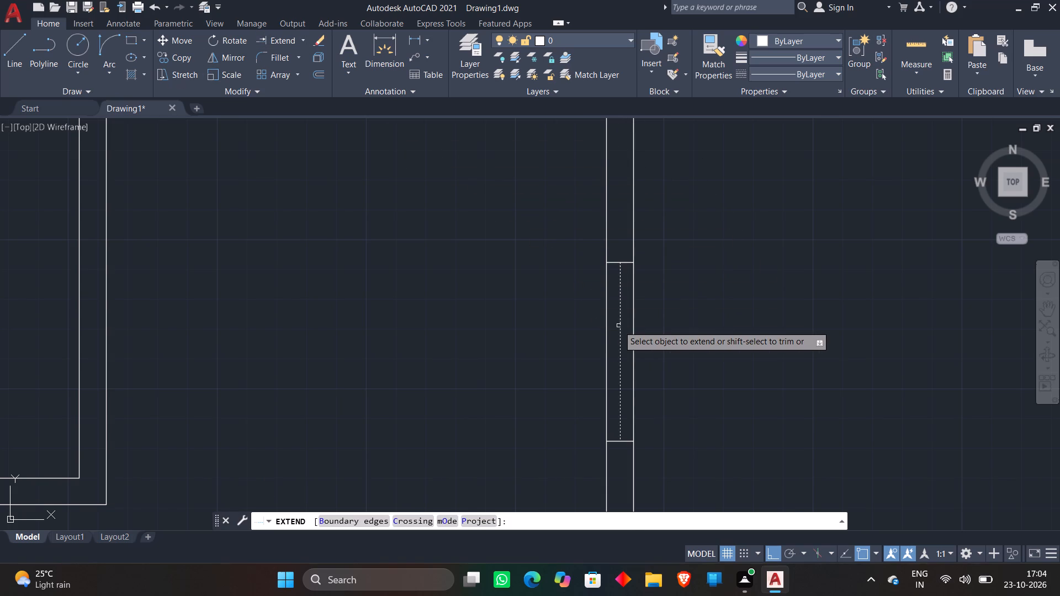
click(618, 326)
key(space)
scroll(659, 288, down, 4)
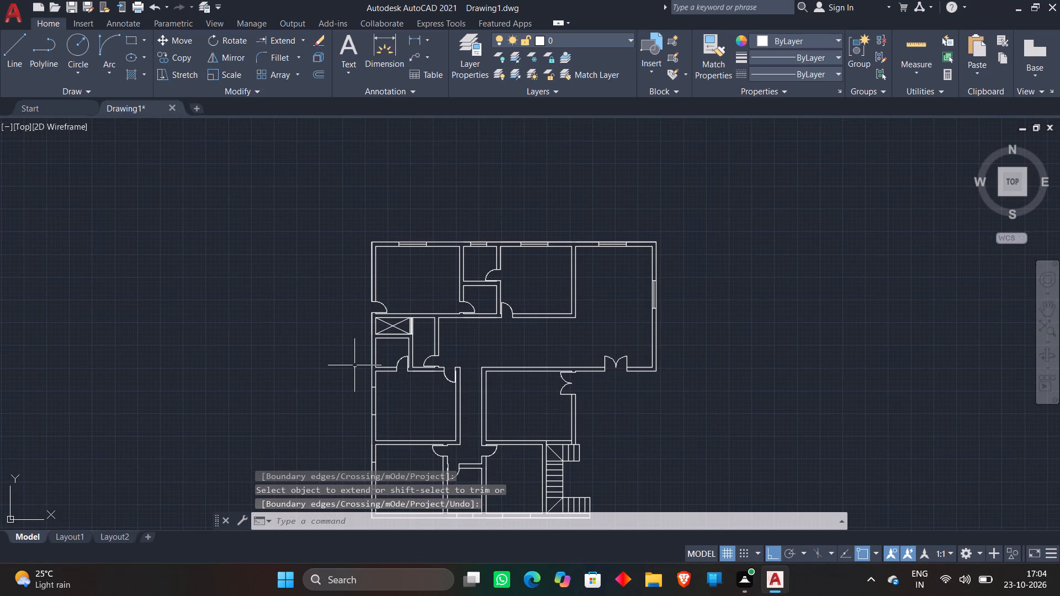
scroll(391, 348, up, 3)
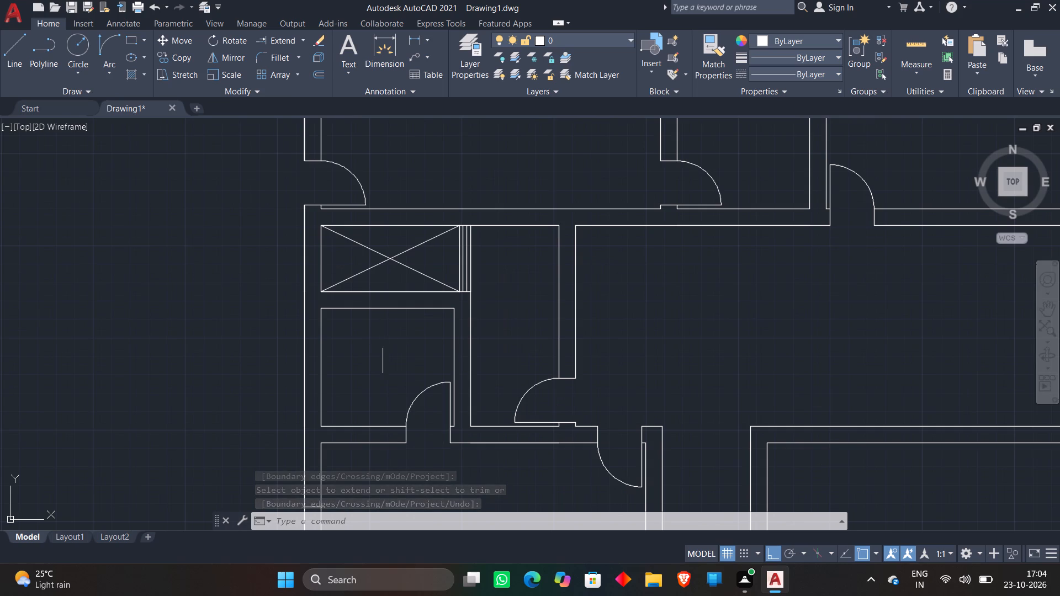
Draw a horizontal line about 3' long across the west outer wall, near the top of the small room below the crossed shaft.
click(7, 48)
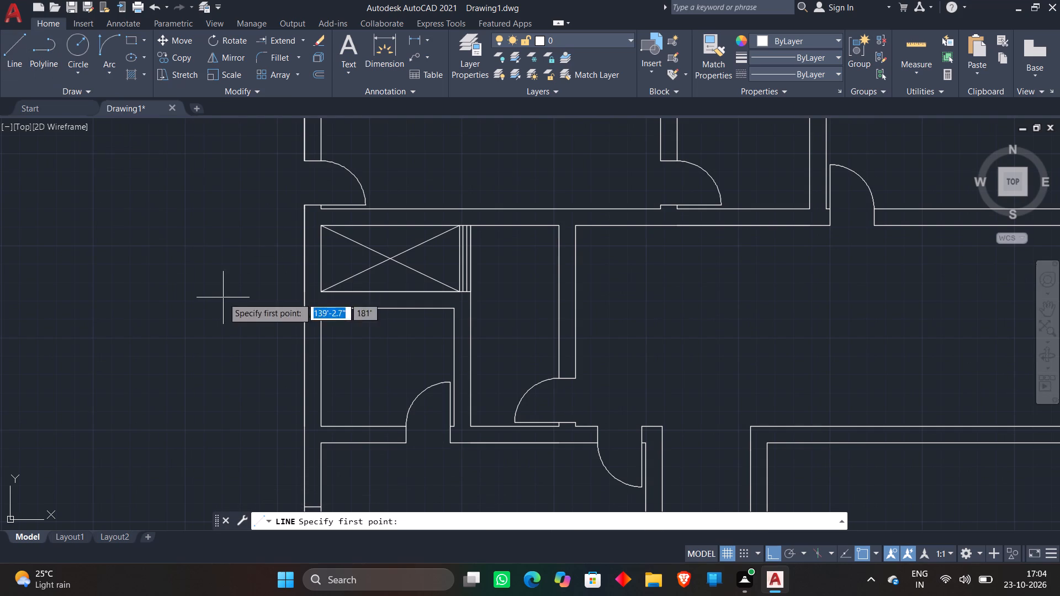
scroll(286, 327, up, 1)
click(283, 329)
click(390, 346)
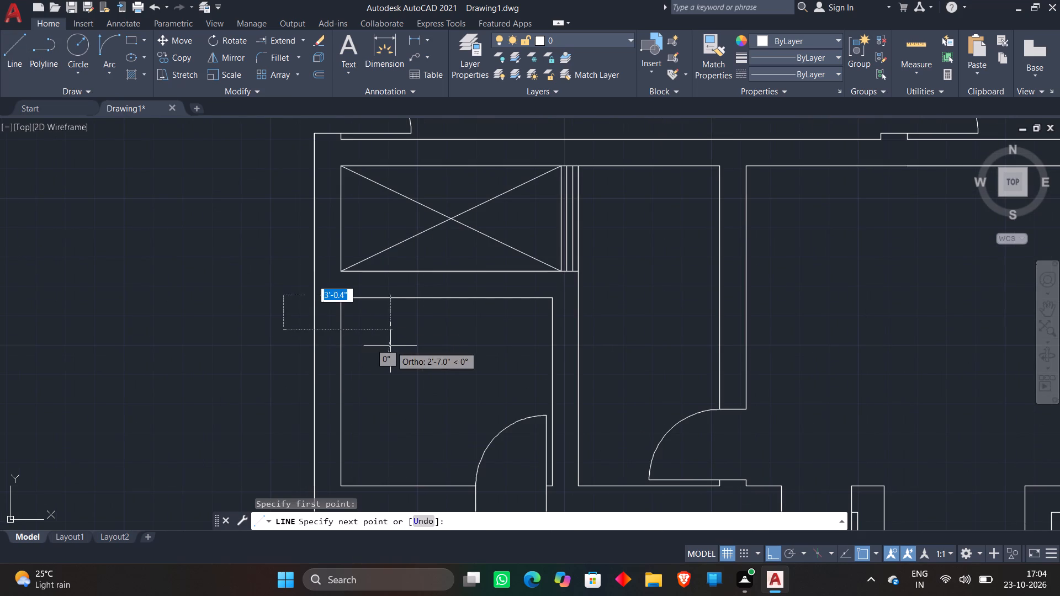
key(space)
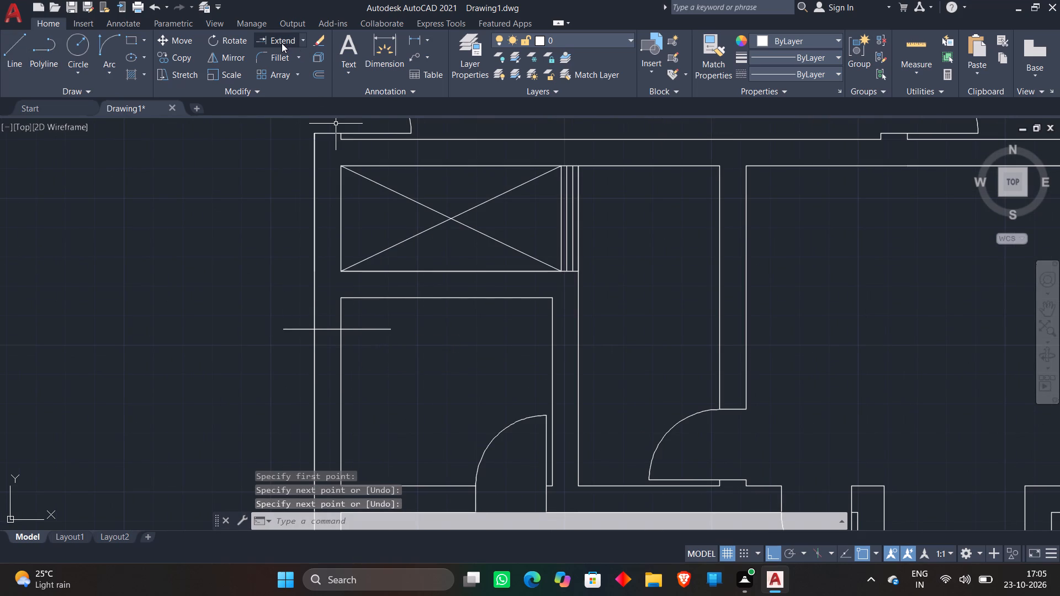
Trim both ends of the horizontal line so it spans only the thickness of the west outer wall.
click(300, 41)
click(291, 65)
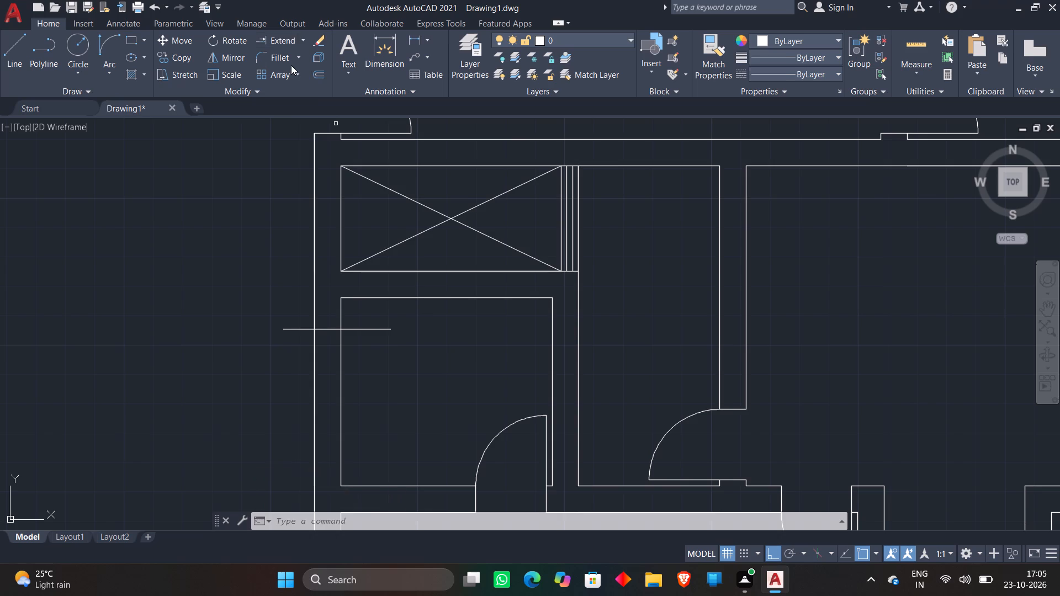
click(383, 331)
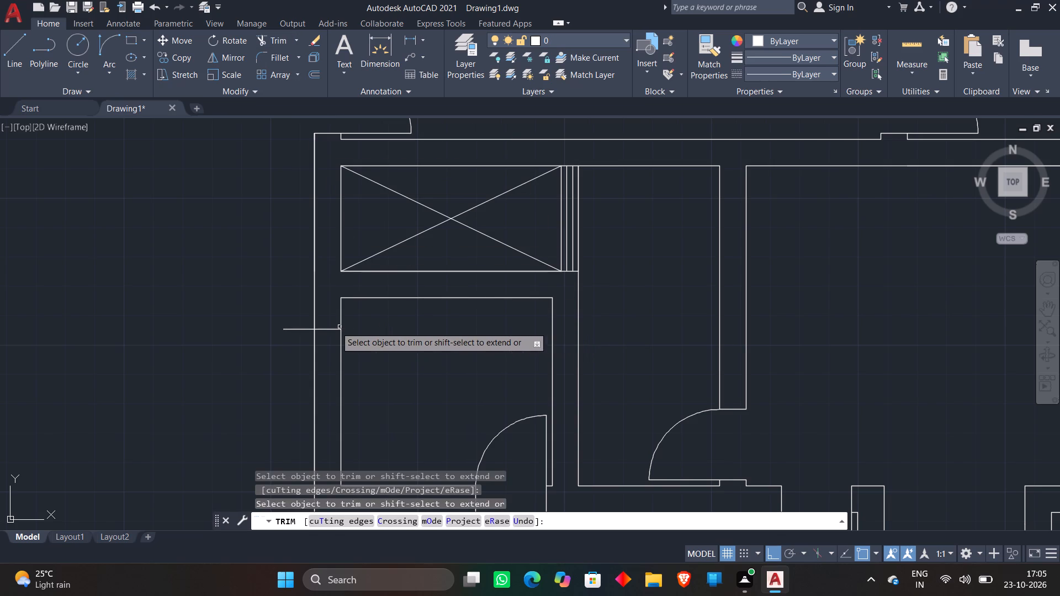
click(287, 328)
scroll(271, 300, down, 2)
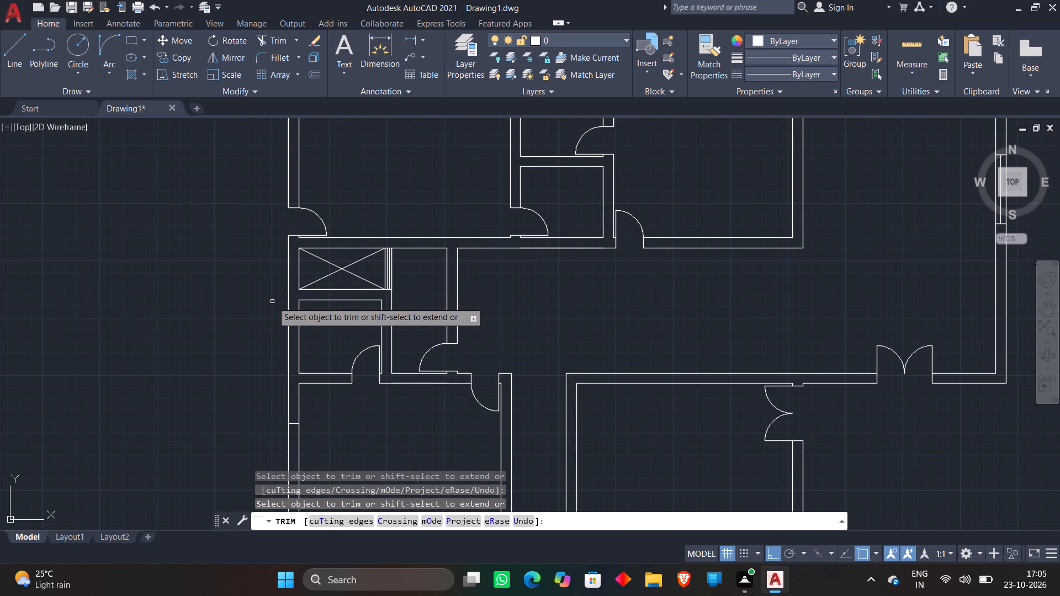
key(space)
Offset the short jamb line in the west wall 3' downward to form the small room's window opening.
click(317, 73)
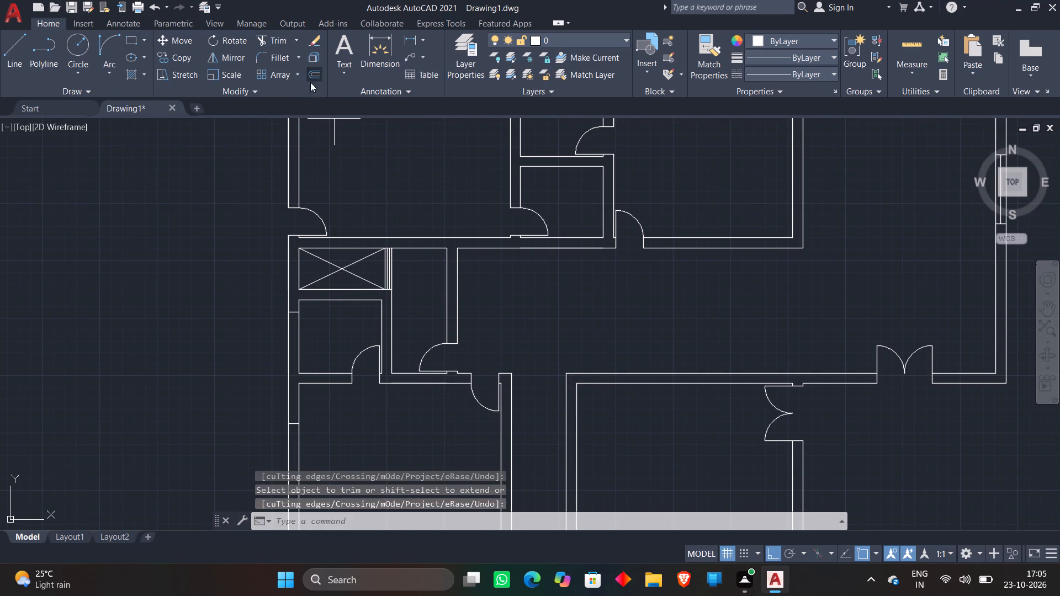
text(3')
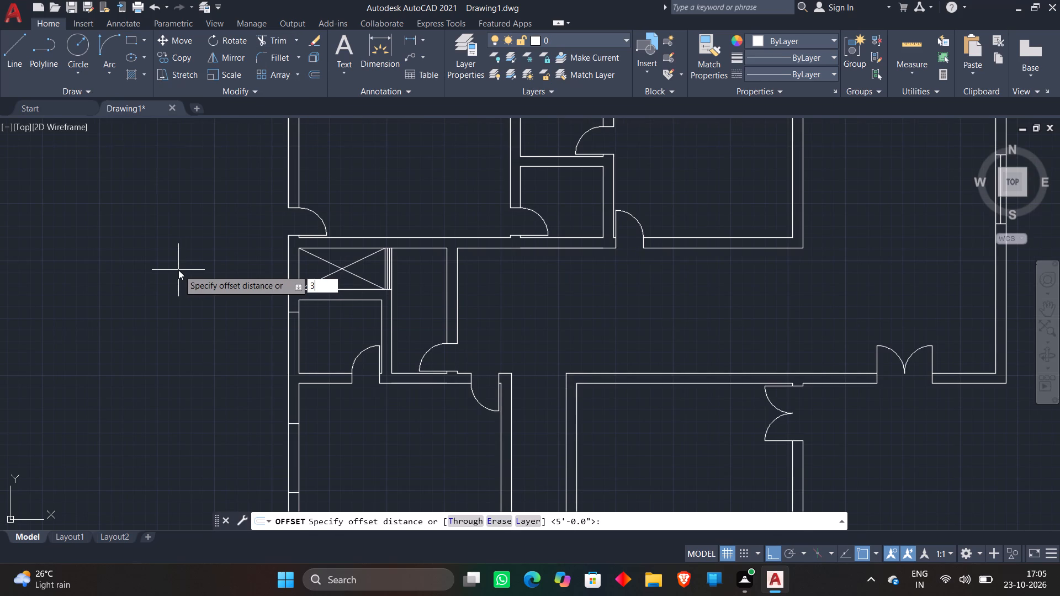
key(Return)
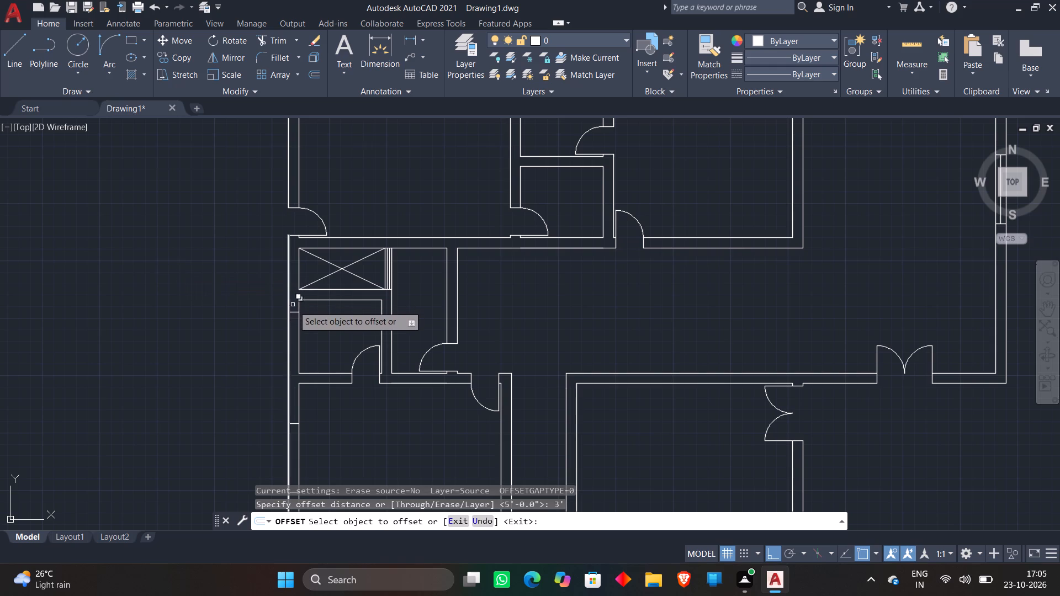
click(294, 312)
click(274, 365)
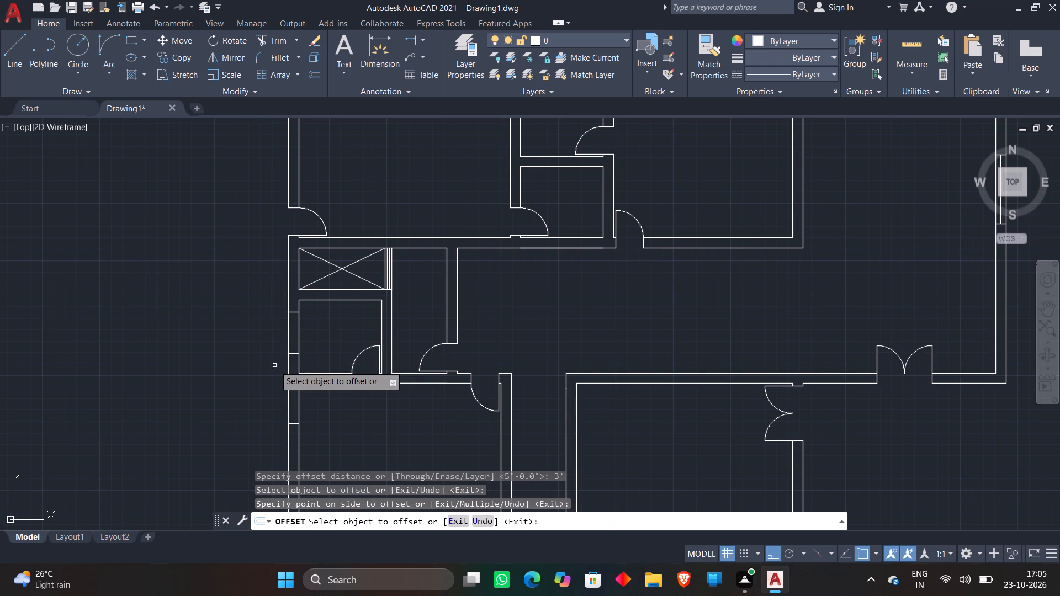
Draw a vertical centre line in the small room's 3' west-wall opening from the upper jamb's midpoint, extended to the lower jamb.
click(10, 52)
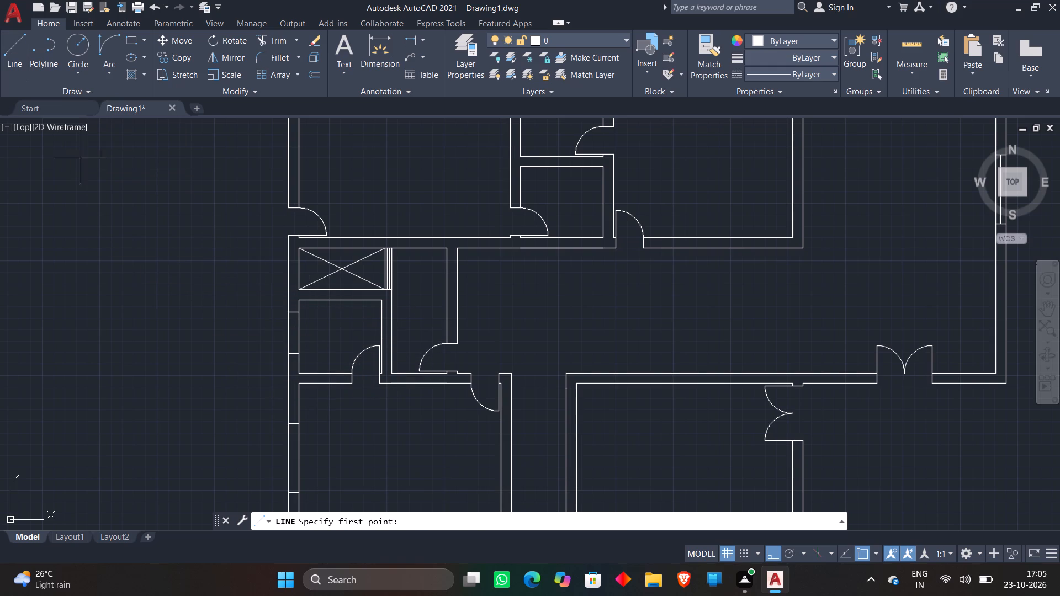
scroll(295, 316, up, 2)
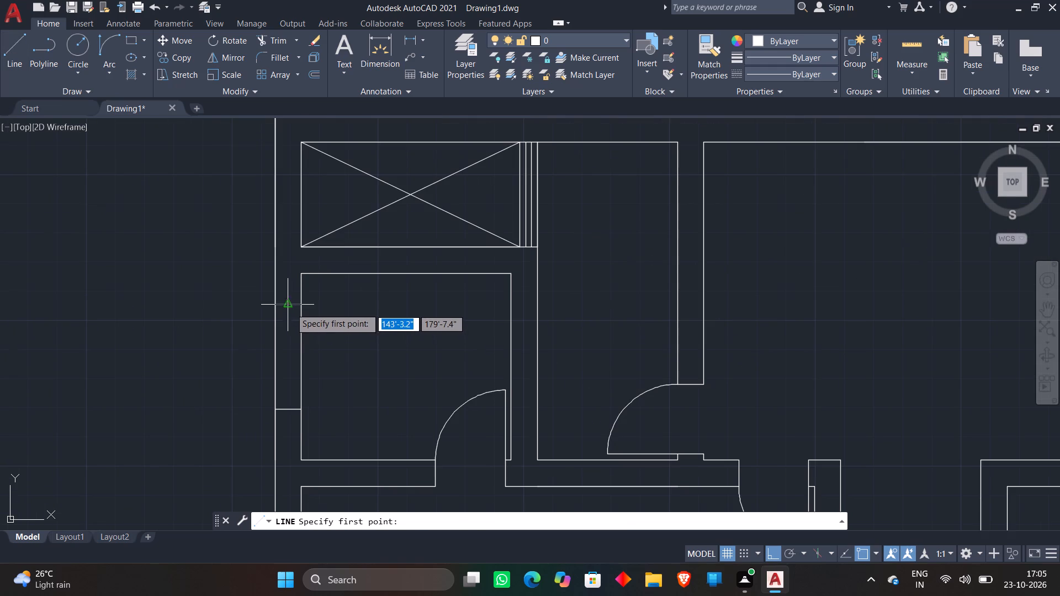
click(290, 307)
click(290, 338)
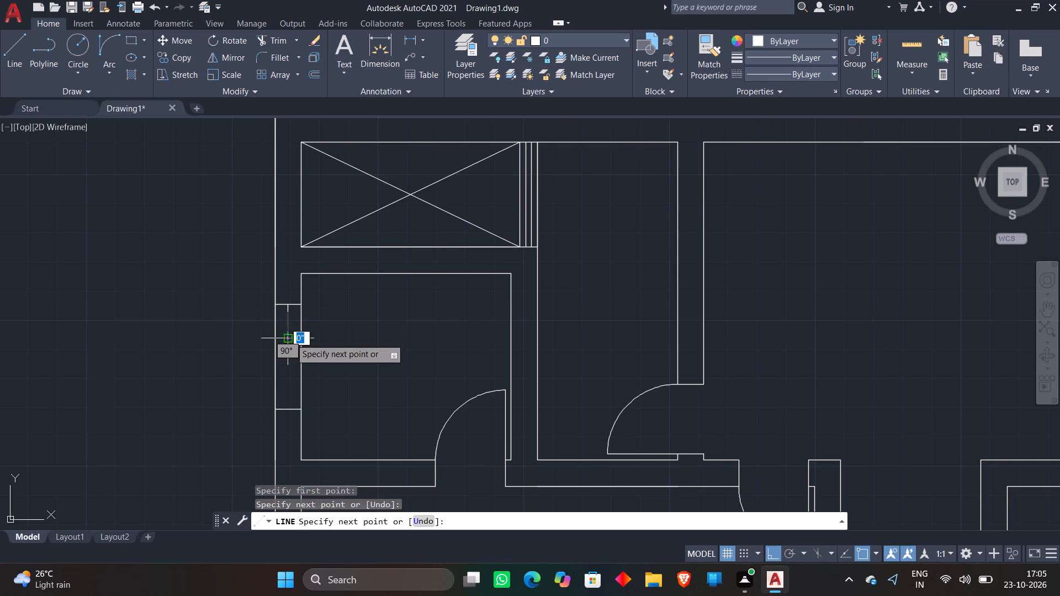
key(Escape)
text(ex)
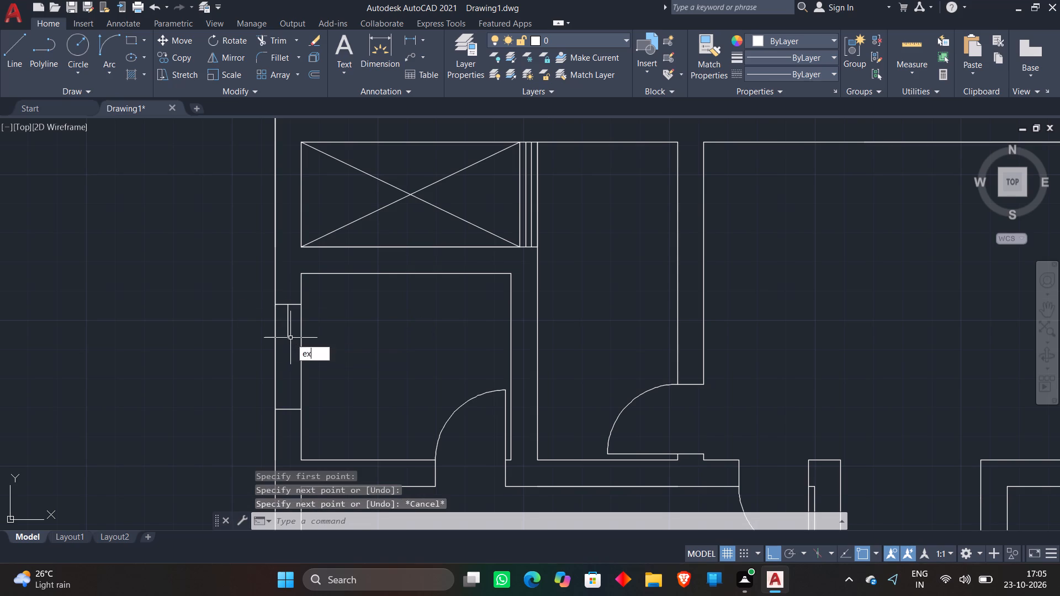
key(space)
click(288, 332)
key(space)
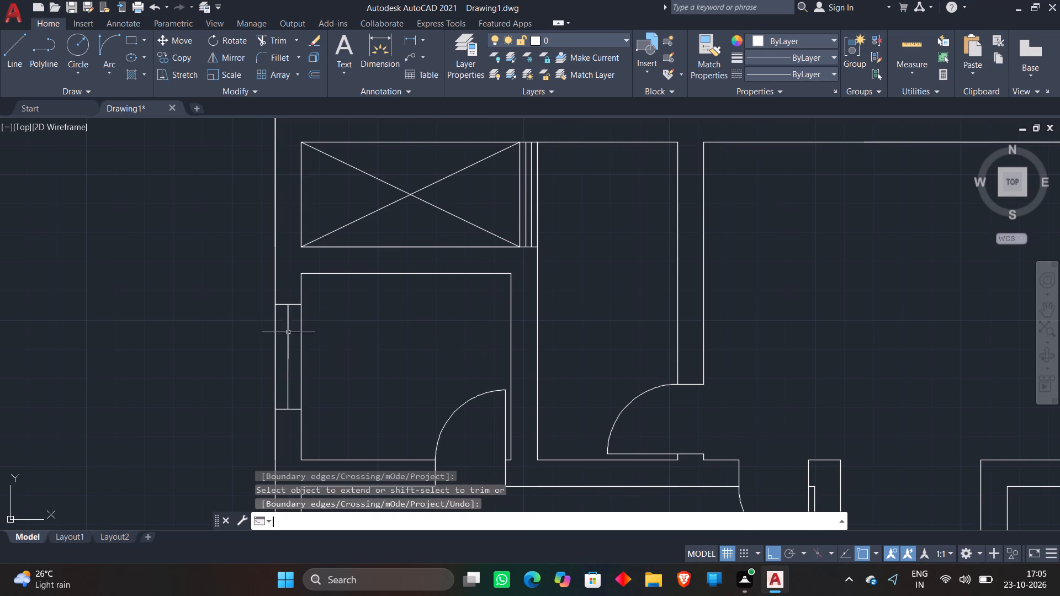
Draw a vertical centre line in the west-wall opening of the room just below, from the upper jamb's midpoint and extended to the lower jamb.
scroll(336, 308, down, 3)
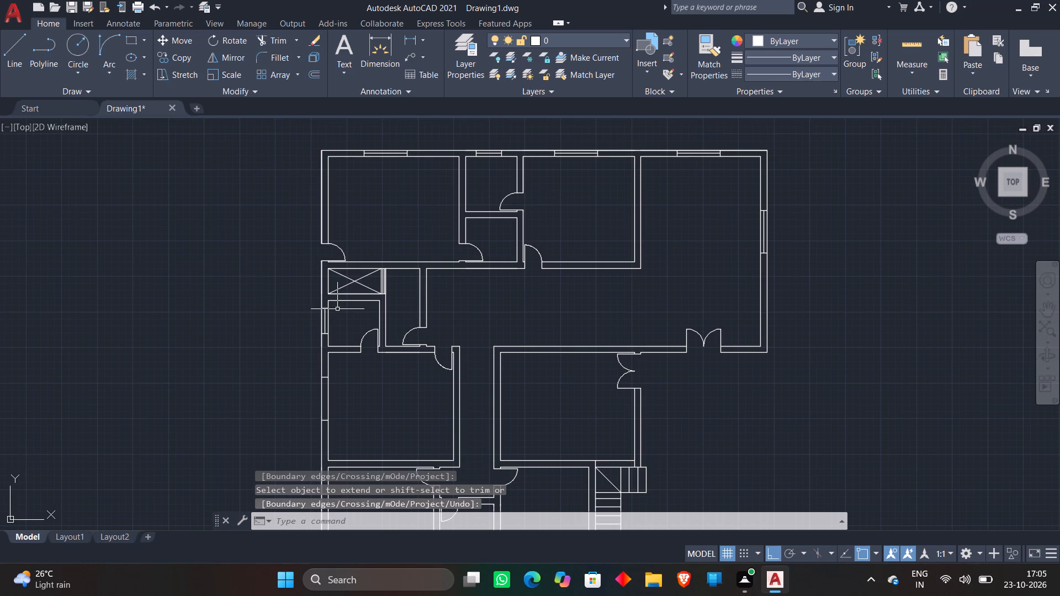
scroll(338, 312, down, 1)
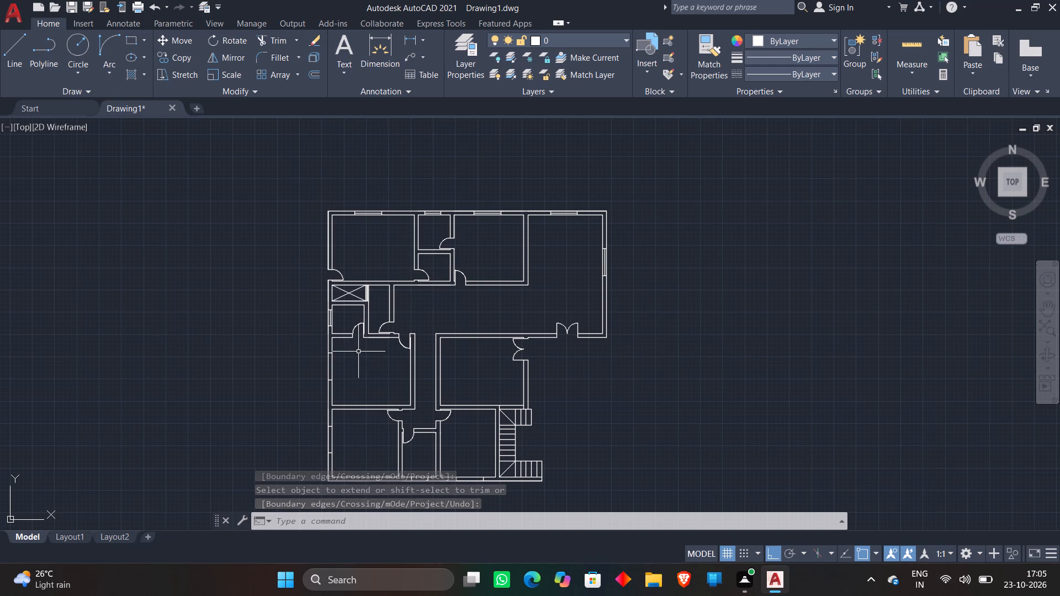
middle_drag(358, 352, 374, 266)
scroll(350, 274, up, 3)
click(15, 55)
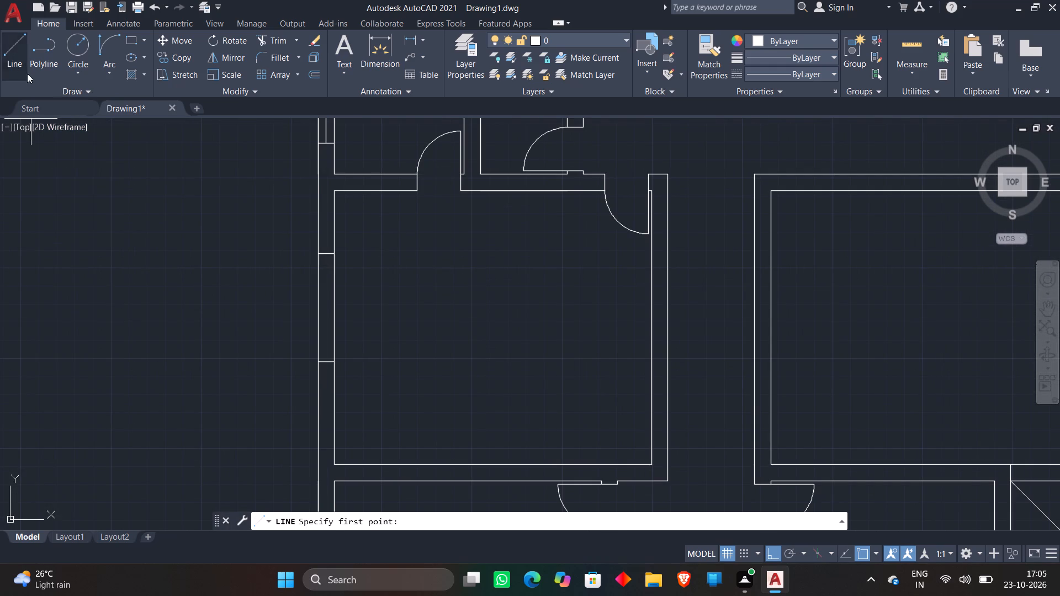
click(326, 256)
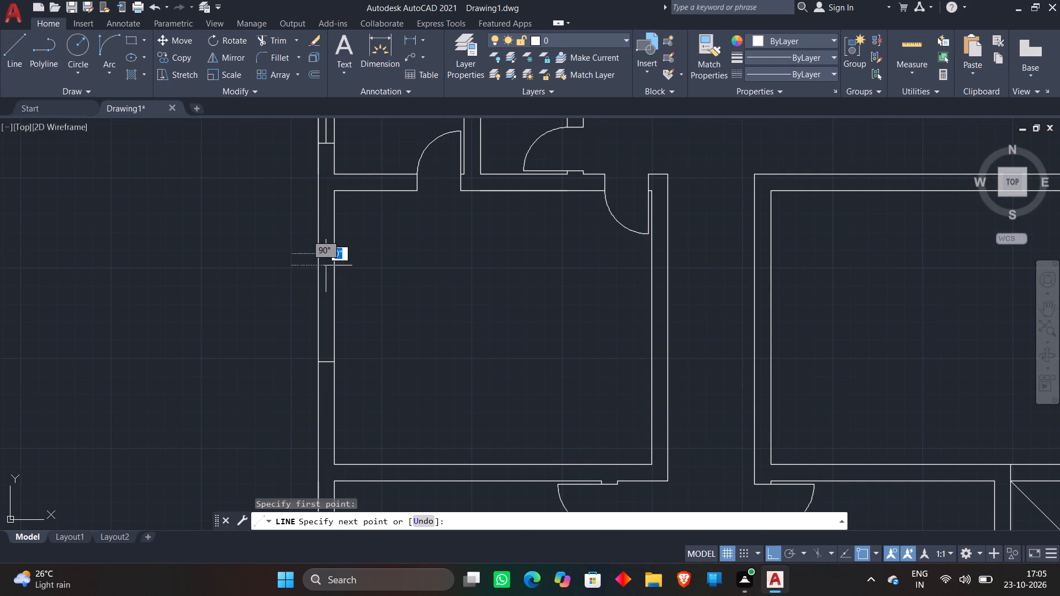
click(326, 270)
key(Escape)
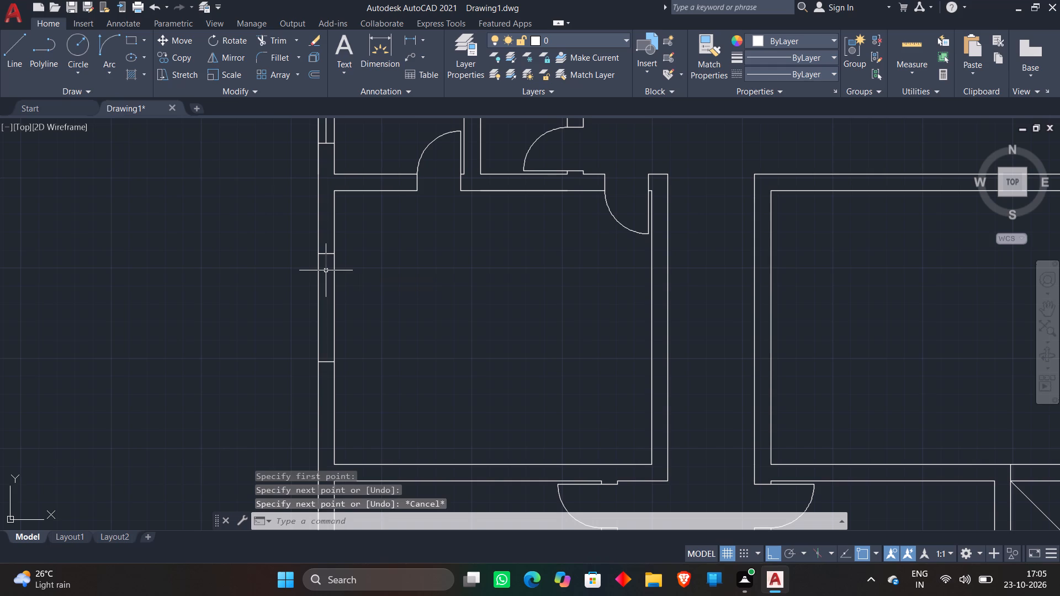
text(ex)
key(space)
click(326, 270)
key(Escape)
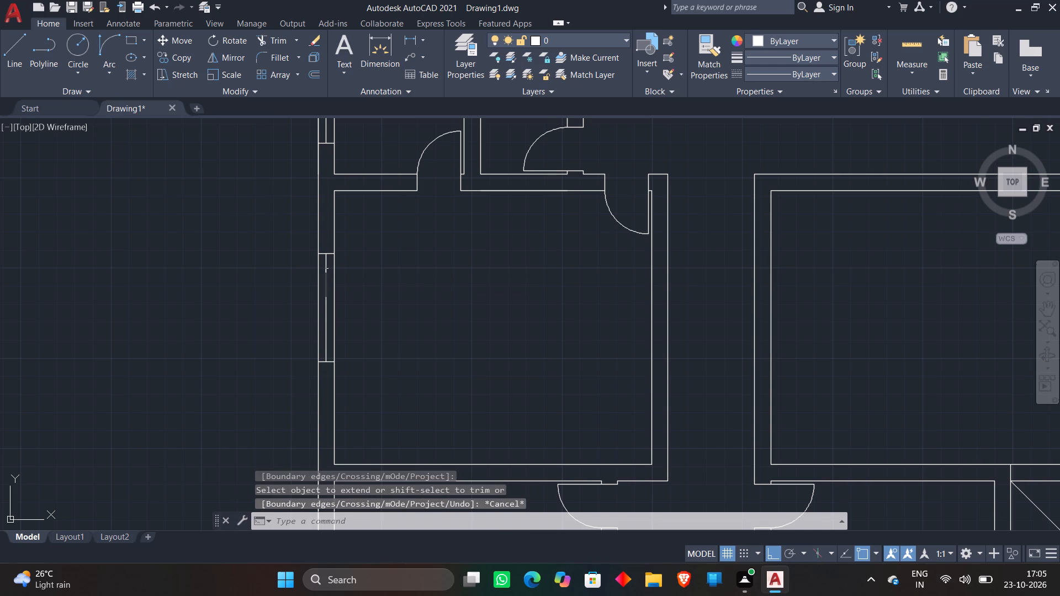
Draw a vertical centre line in the south-west room's west-wall opening from the upper jamb's midpoint, extended to the lower jamb.
scroll(387, 261, down, 2)
middle_drag(387, 295, 411, 193)
scroll(430, 294, up, 1)
click(8, 48)
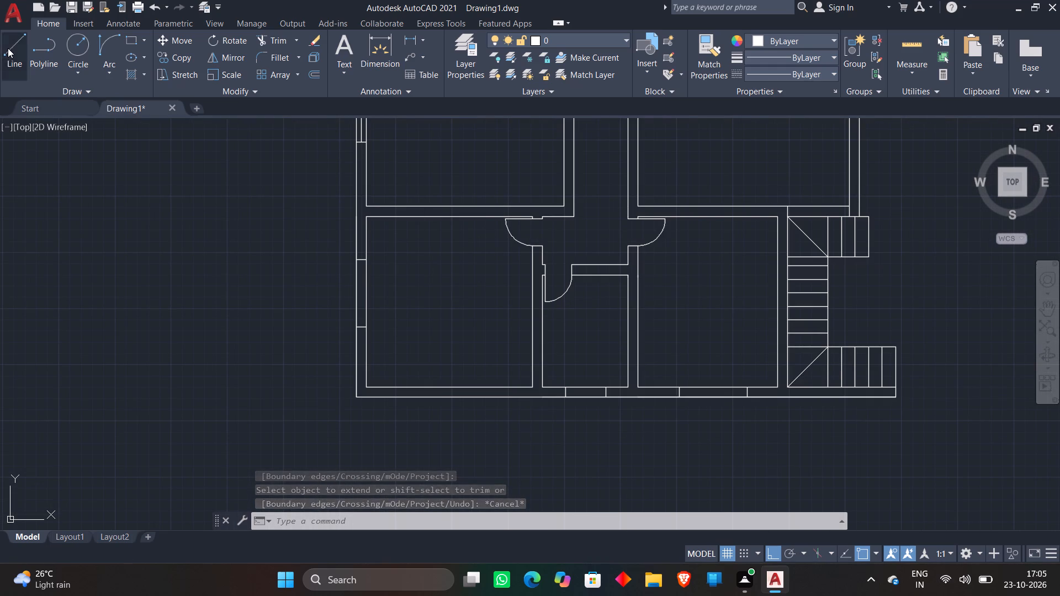
scroll(356, 269, up, 3)
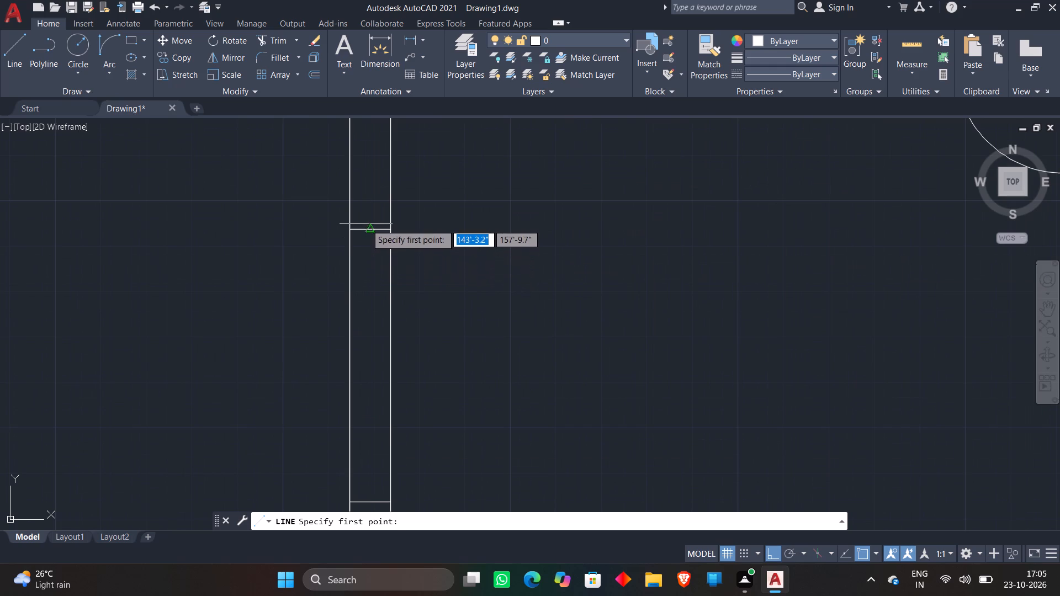
click(371, 231)
click(372, 304)
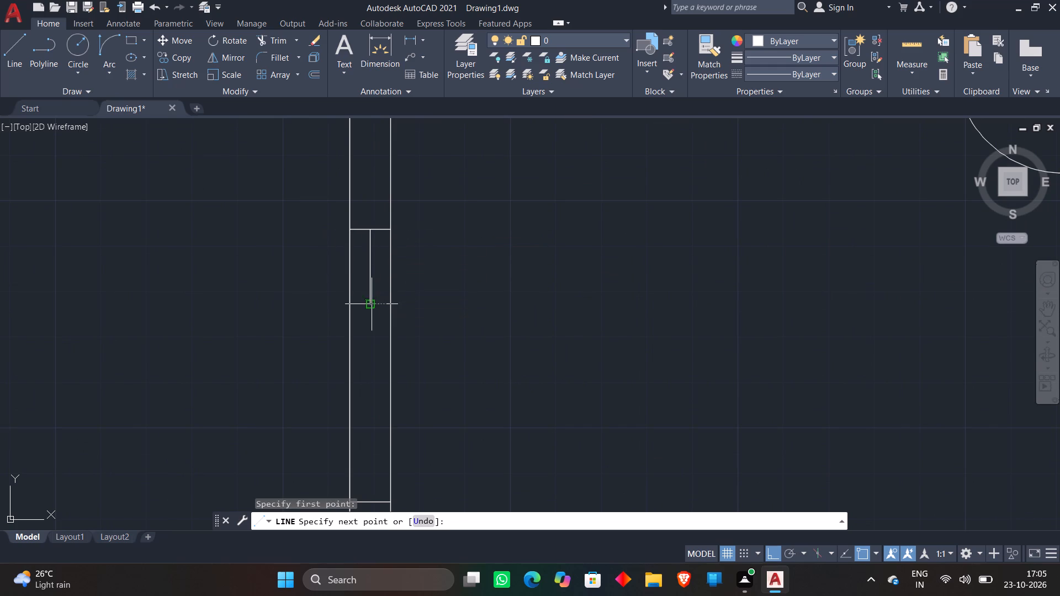
key(Escape)
text(ex)
key(space)
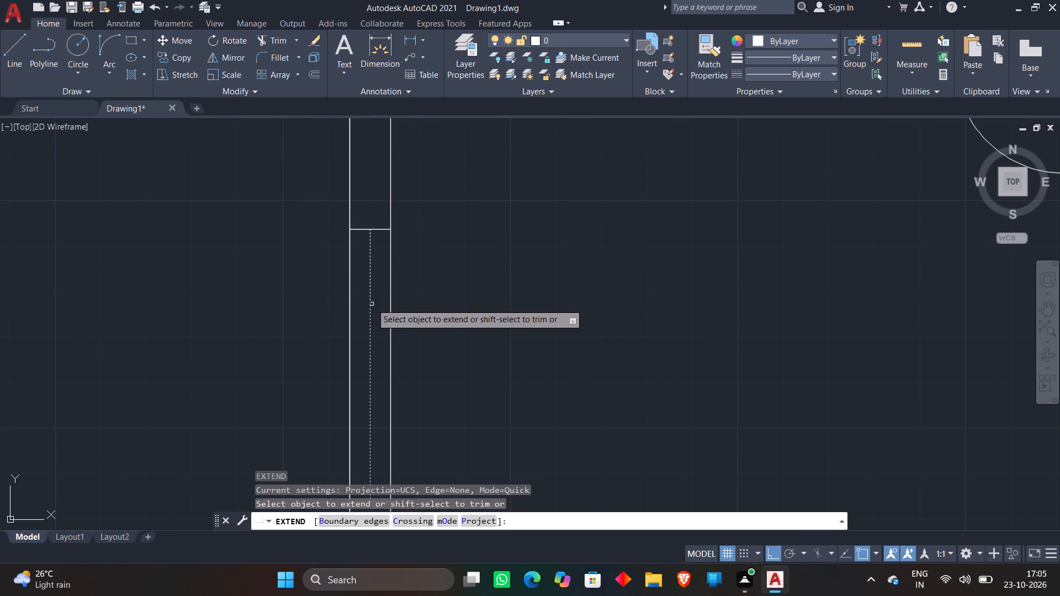
click(371, 295)
scroll(473, 280, down, 3)
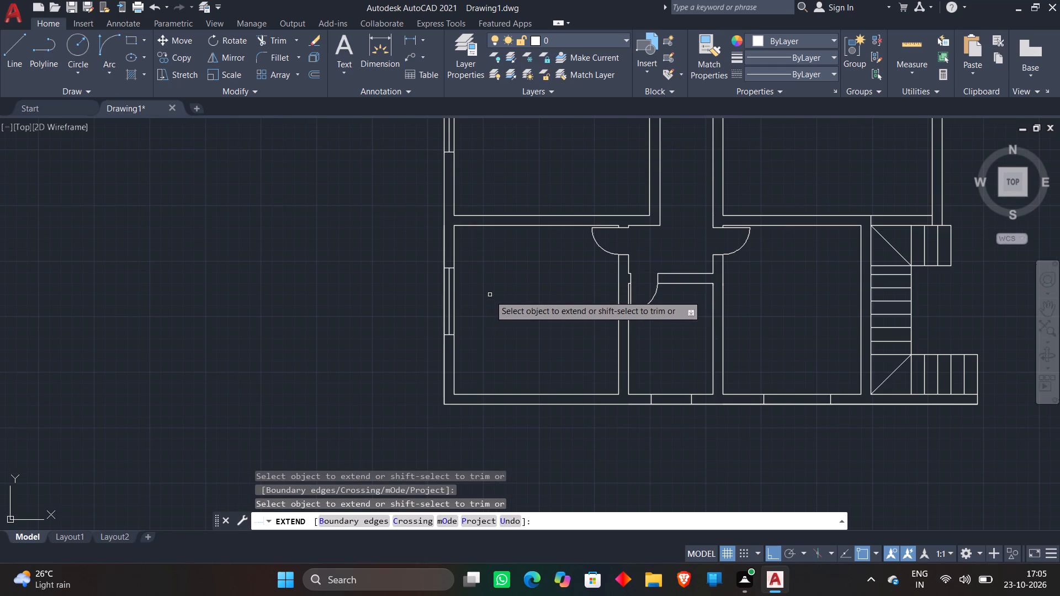
key(Escape)
Draw a horizontal centre line in the small middle room's bottom-wall opening from the west jamb's midpoint, extended to the east jamb.
scroll(495, 304, down, 1)
middle_drag(620, 381, 616, 397)
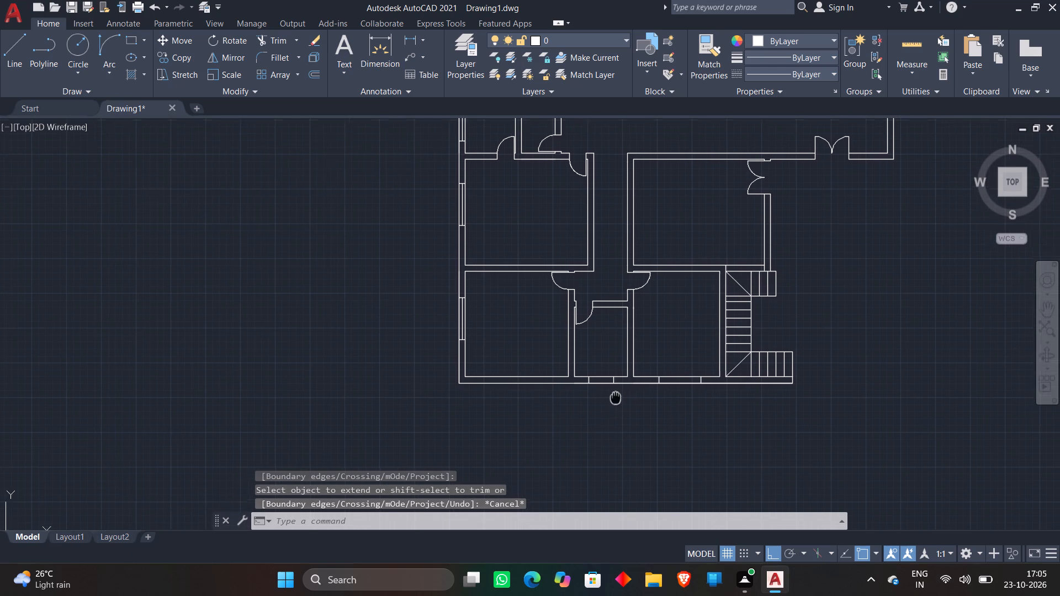
scroll(680, 340, down, 2)
scroll(676, 344, up, 4)
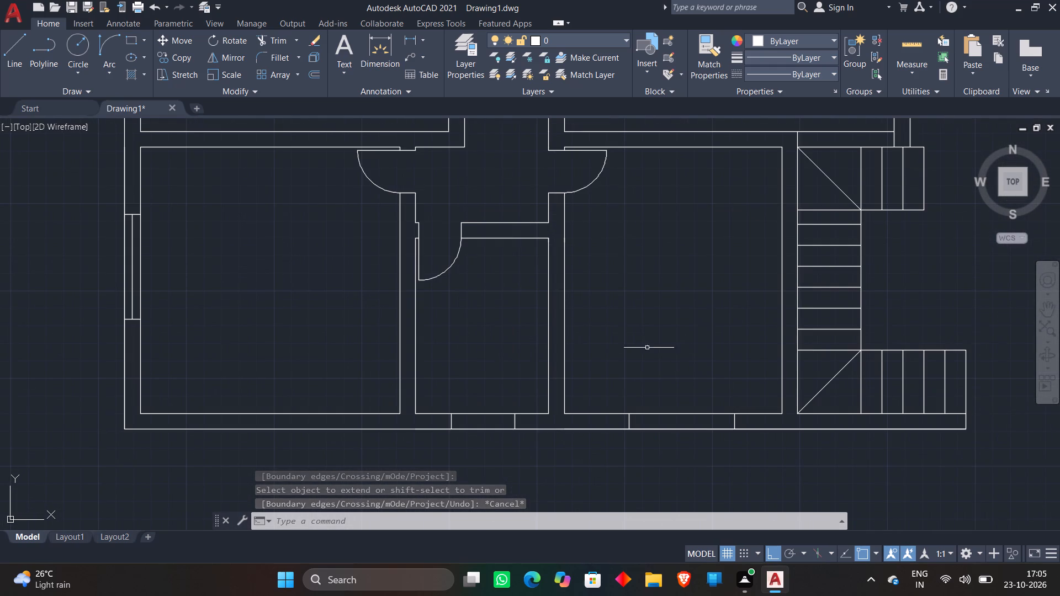
click(15, 49)
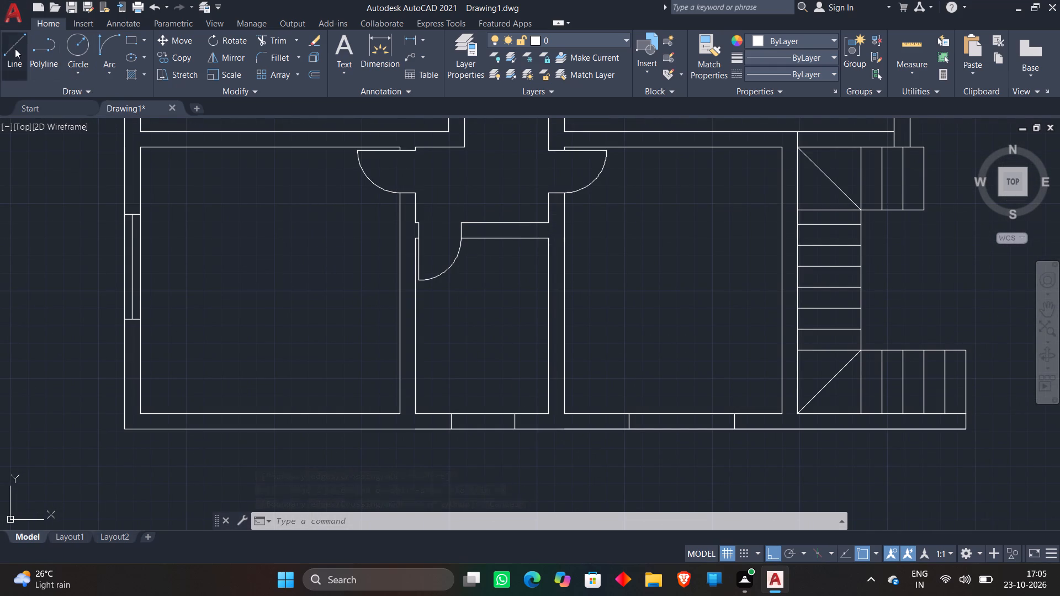
scroll(477, 424, up, 3)
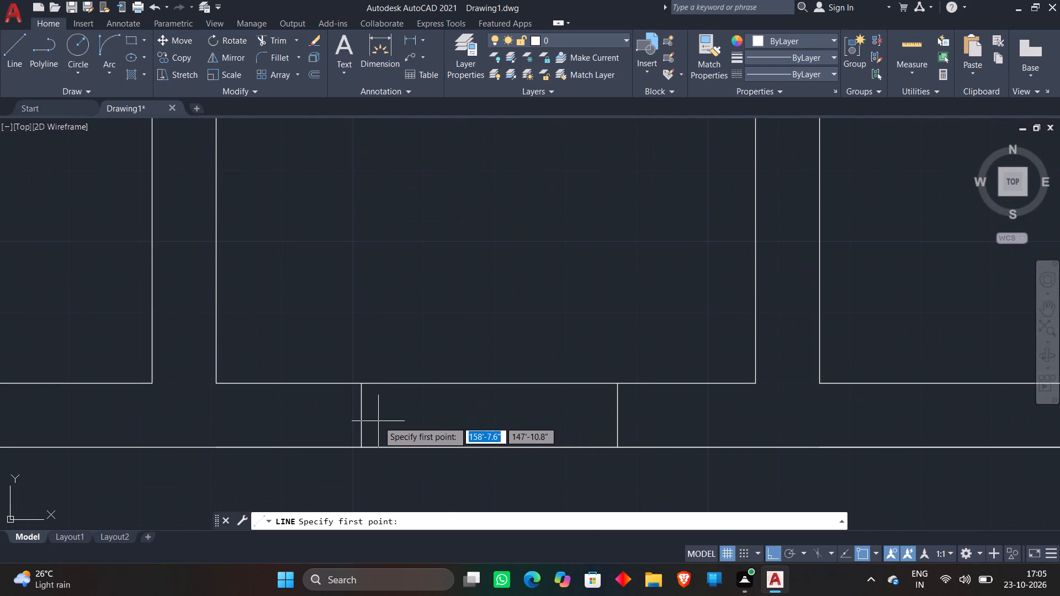
click(363, 417)
click(424, 417)
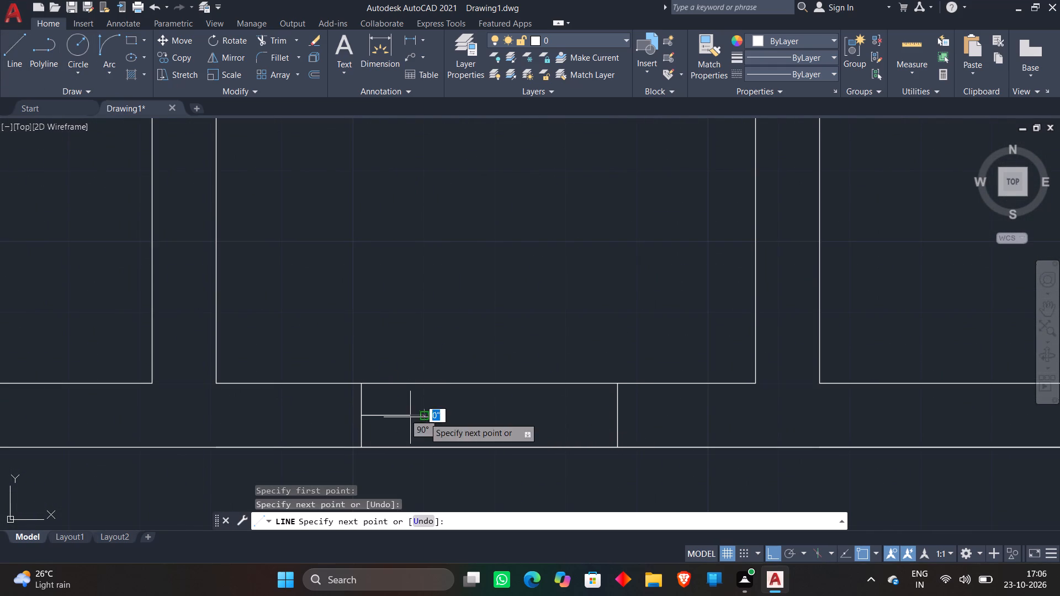
key(Escape)
text(ex)
key(space)
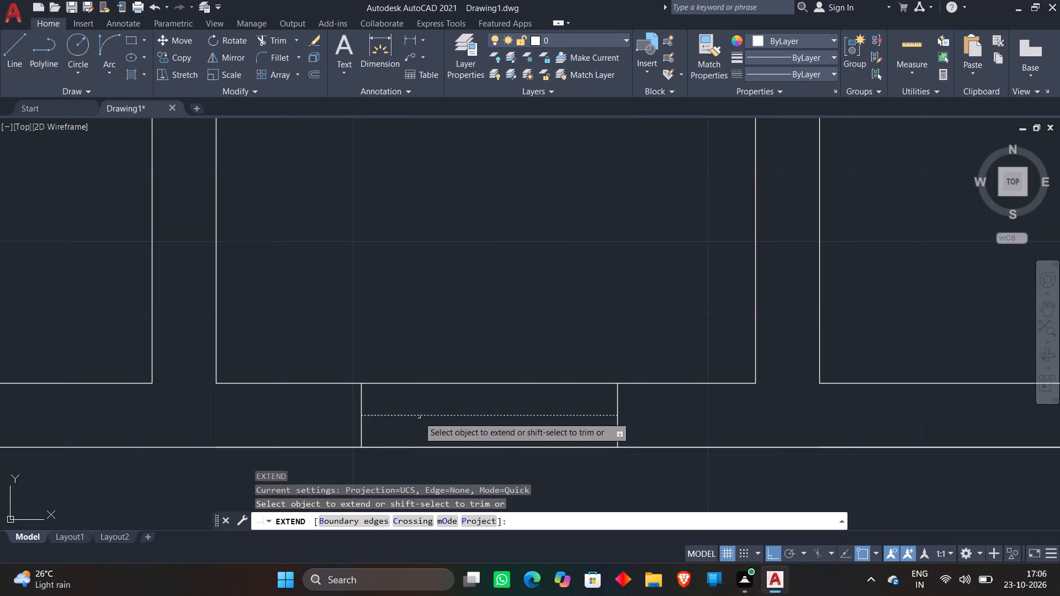
click(418, 417)
key(Escape)
Draw a horizontal centre line in the bottom-wall opening of the room beside the staircase, from the west jamb's midpoint and extended to the east jamb.
scroll(438, 421, down, 3)
middle_drag(611, 449, 382, 452)
scroll(377, 437, up, 2)
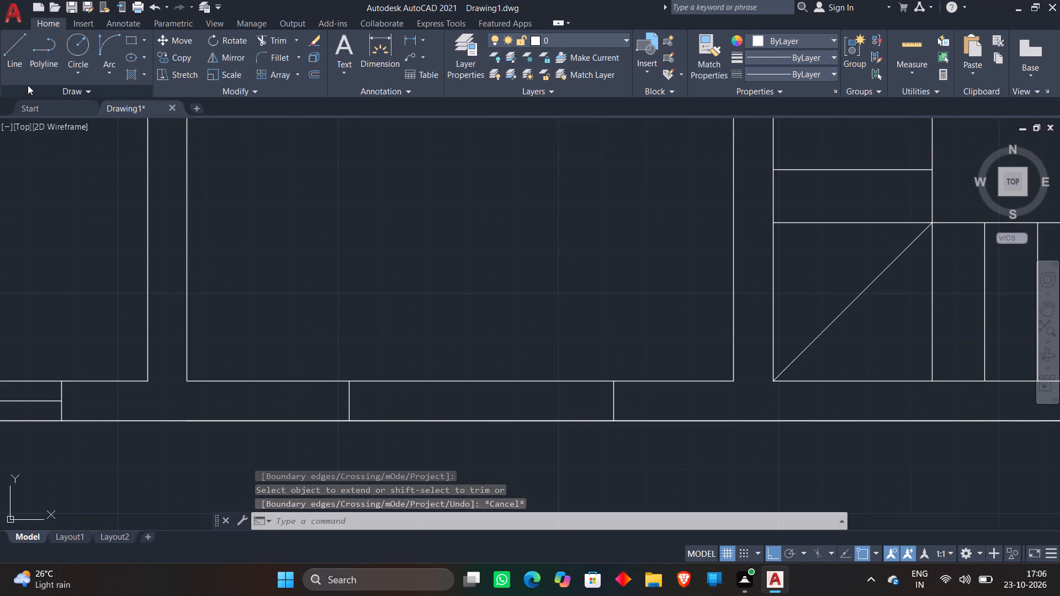
click(17, 54)
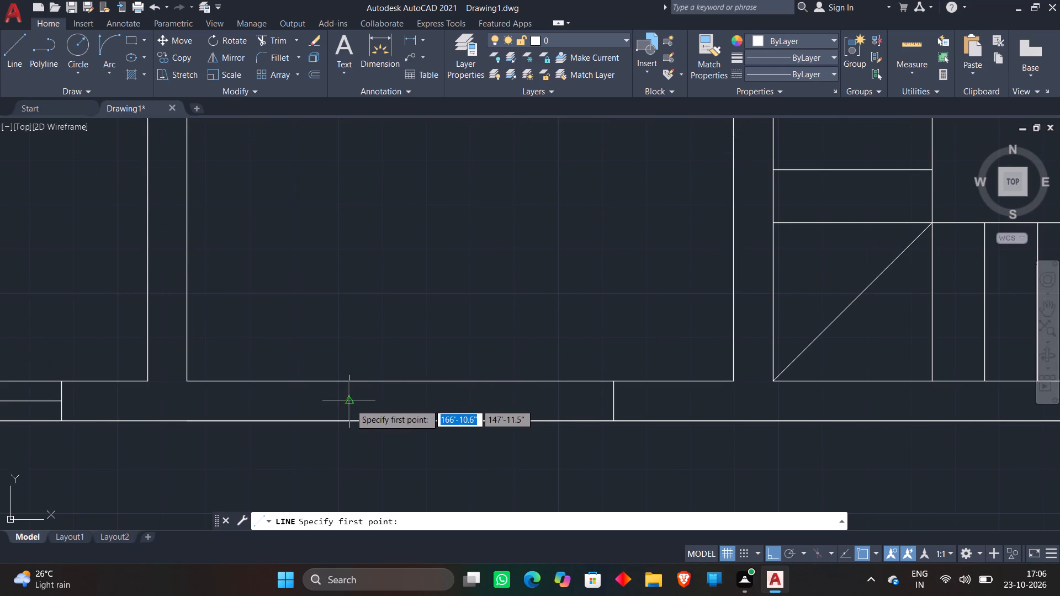
click(350, 404)
click(443, 397)
key(Escape)
text(ex)
key(space)
click(435, 401)
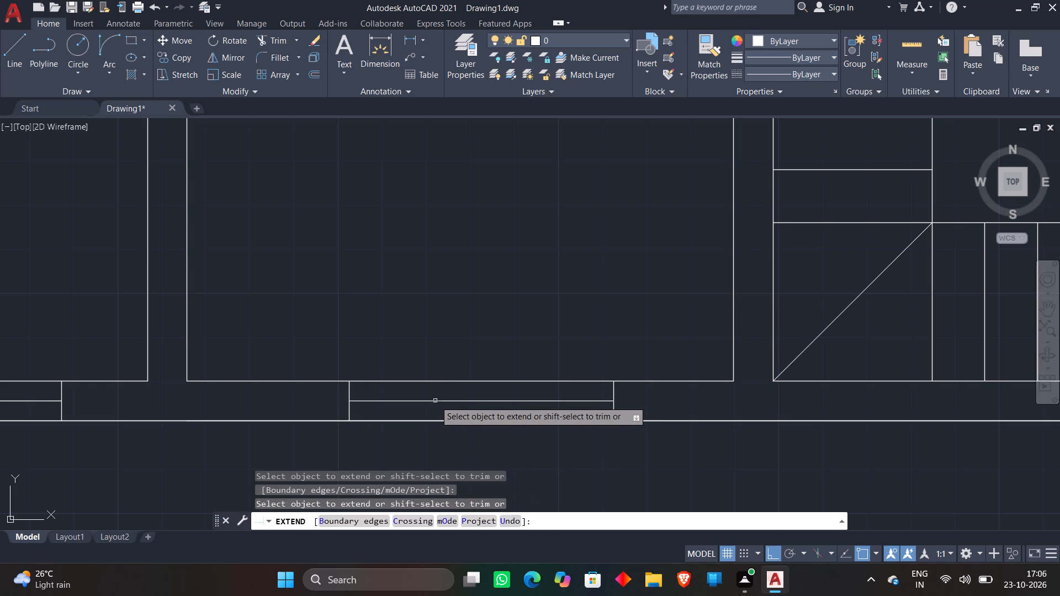
Draw a freehand vertical line across the top wall of the room with the east-side double door, west of that door.
key(Escape)
scroll(435, 401, down, 5)
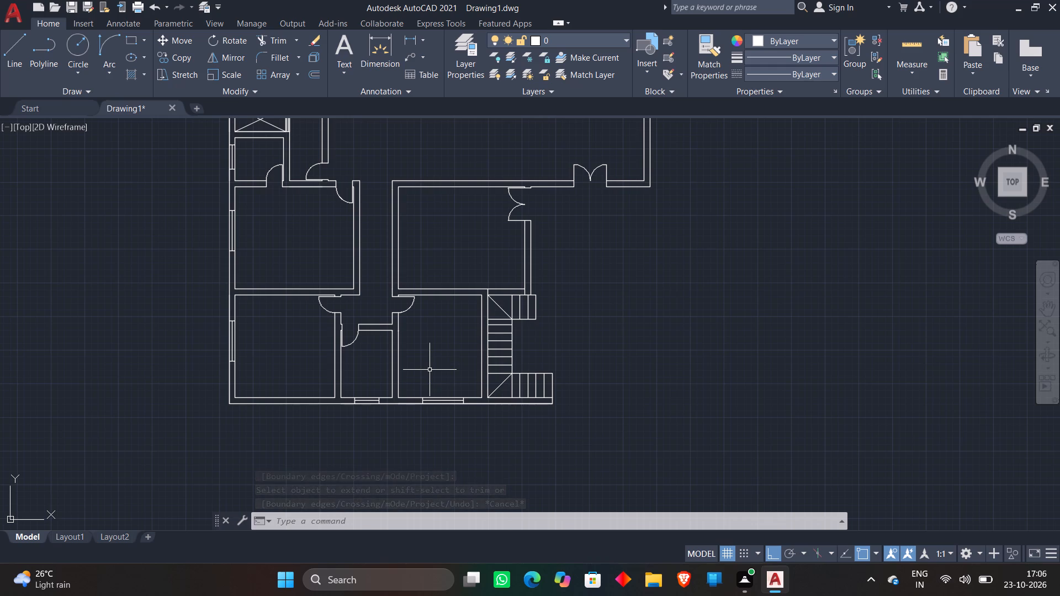
scroll(483, 315, down, 1)
middle_drag(462, 276, 540, 408)
scroll(559, 393, up, 2)
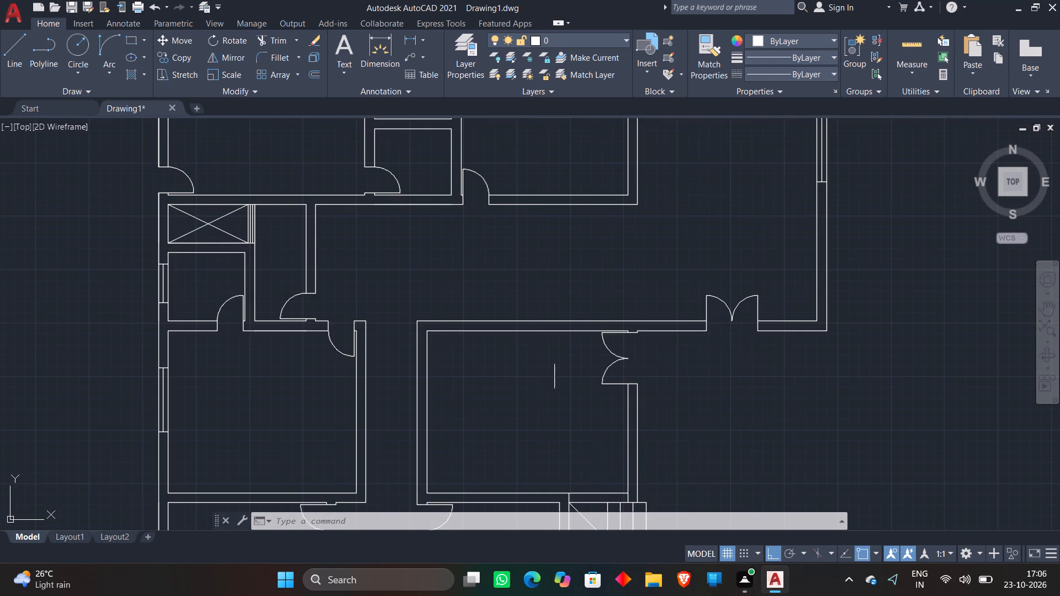
text(l)
key(space)
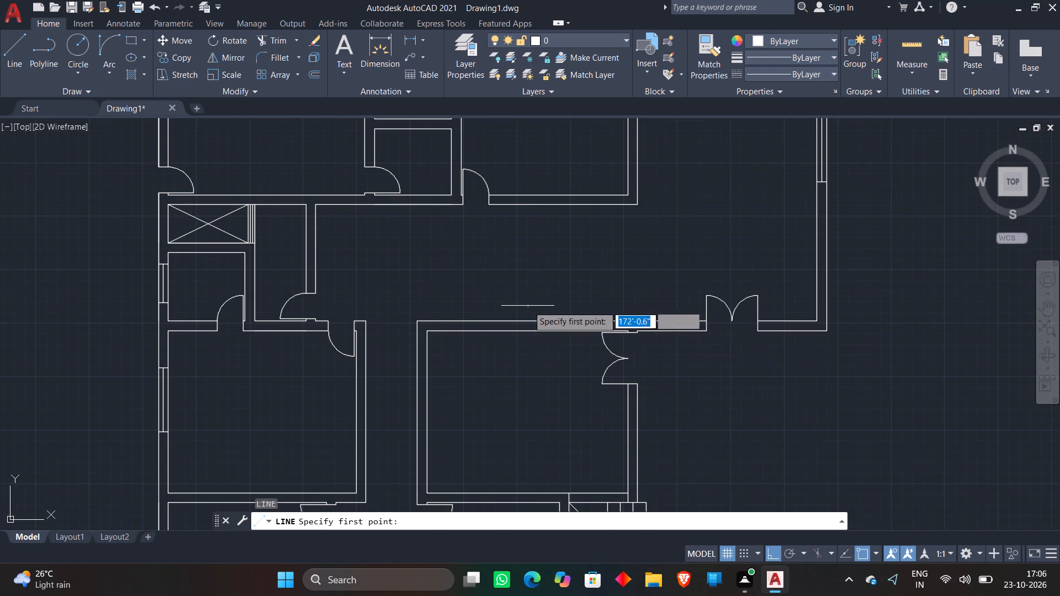
click(508, 306)
click(508, 349)
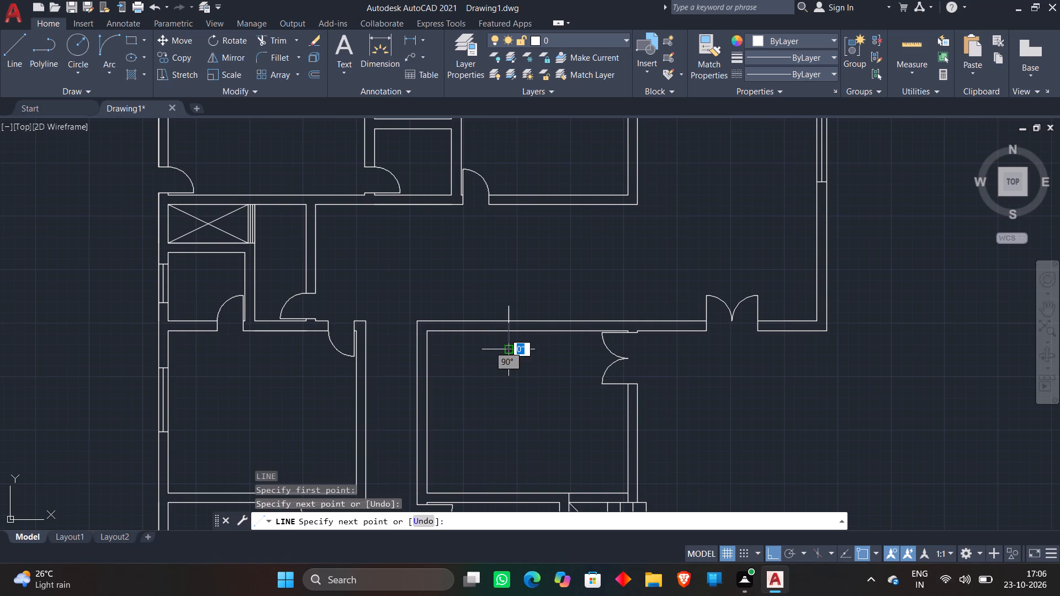
key(Escape)
Draw a second vertical line across the same top wall near the double door and extend it to the wall's lower face.
scroll(628, 315, up, 2)
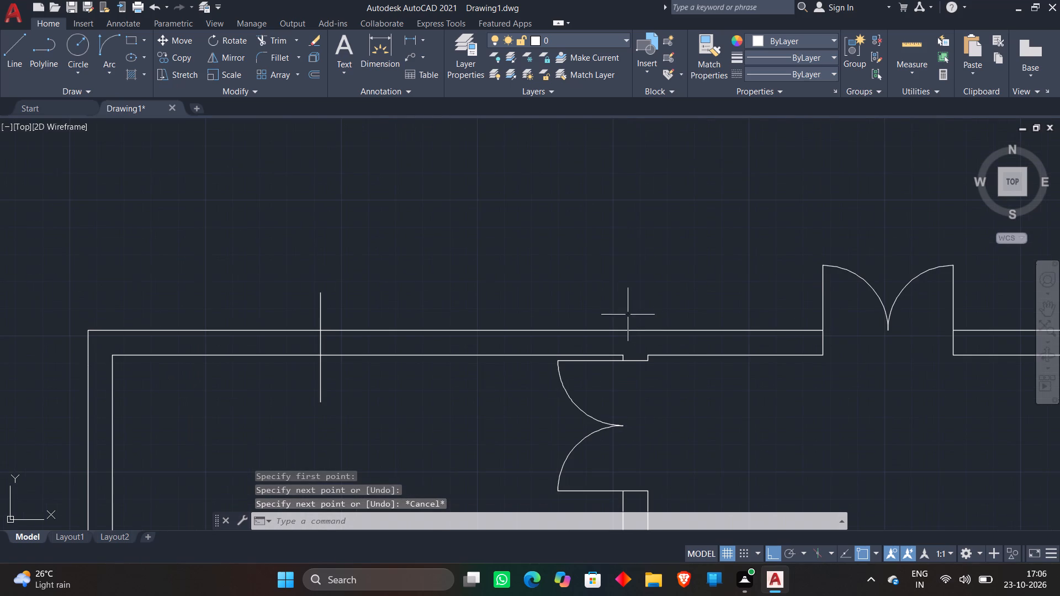
text(l)
key(space)
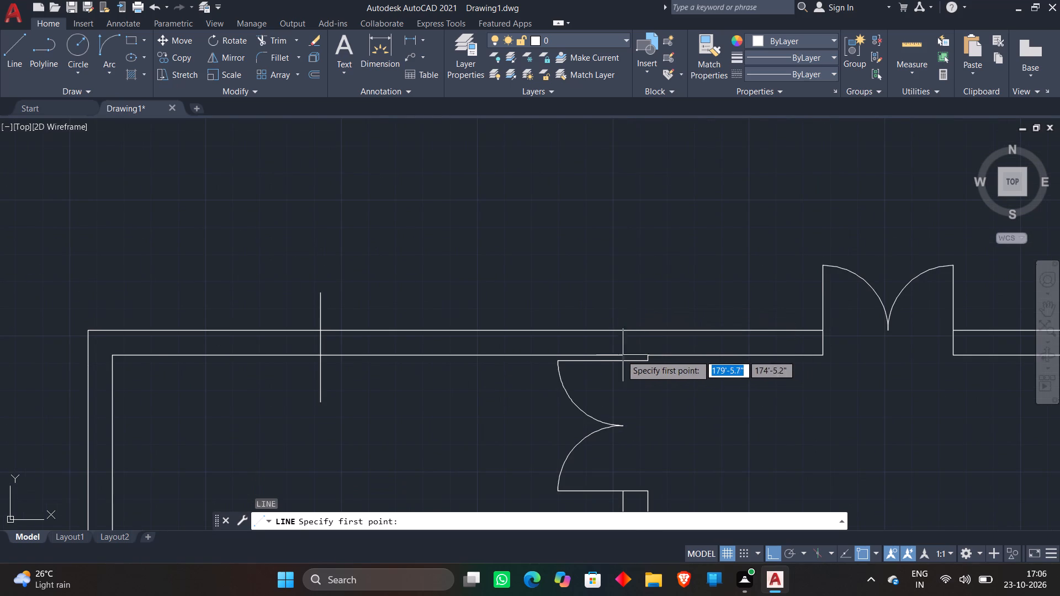
scroll(590, 355, up, 2)
click(558, 267)
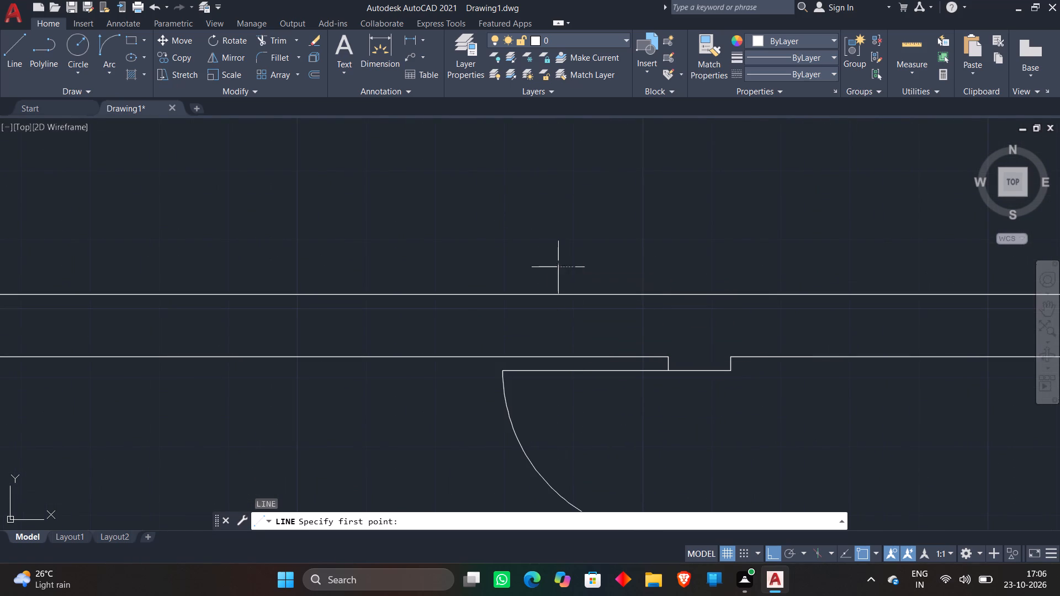
click(553, 338)
key(Escape)
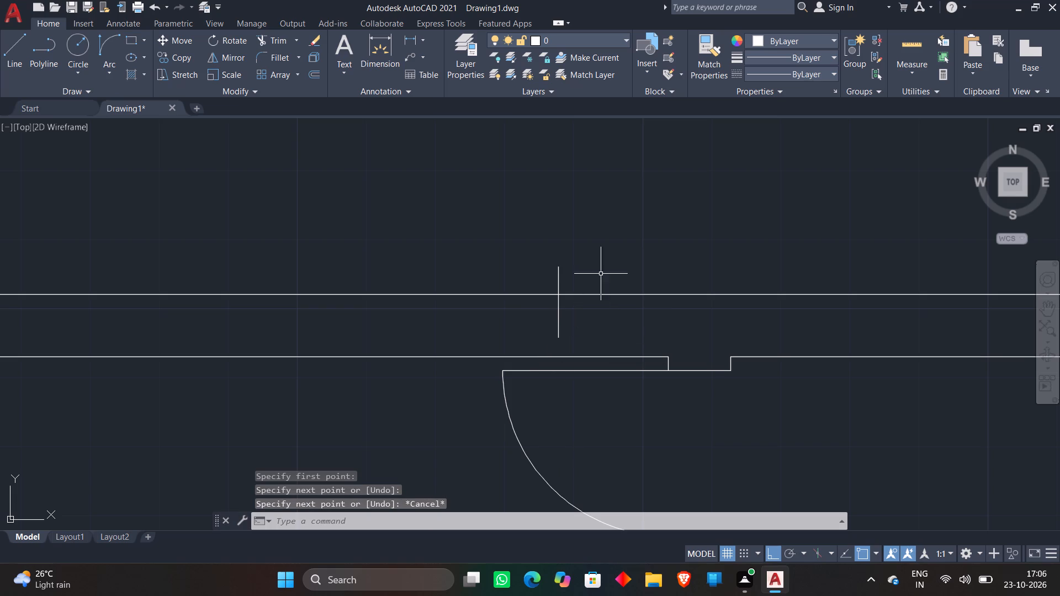
text(ex)
key(space)
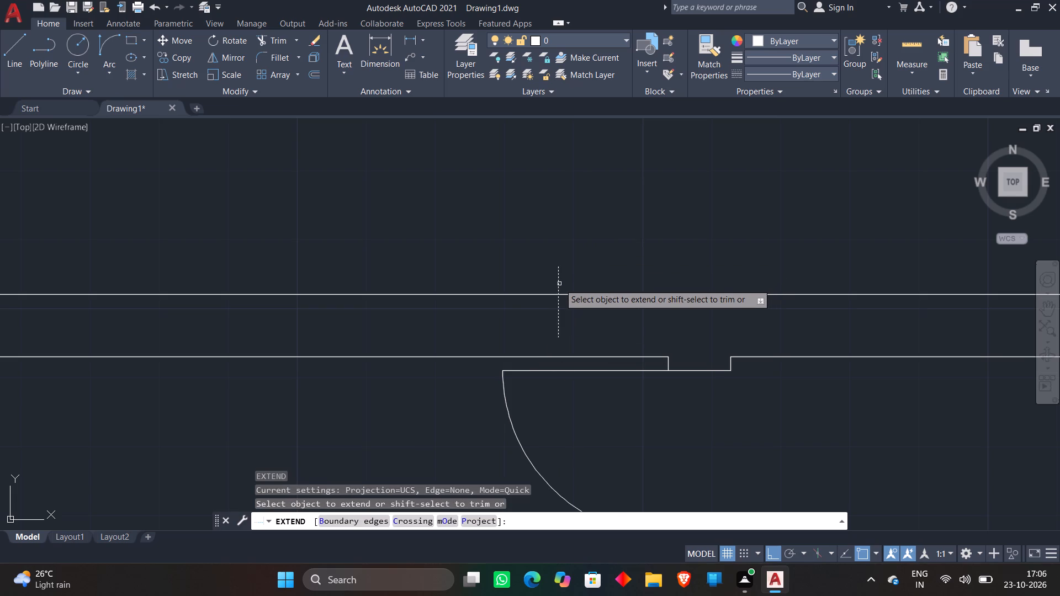
click(559, 284)
click(559, 309)
scroll(609, 236, down, 2)
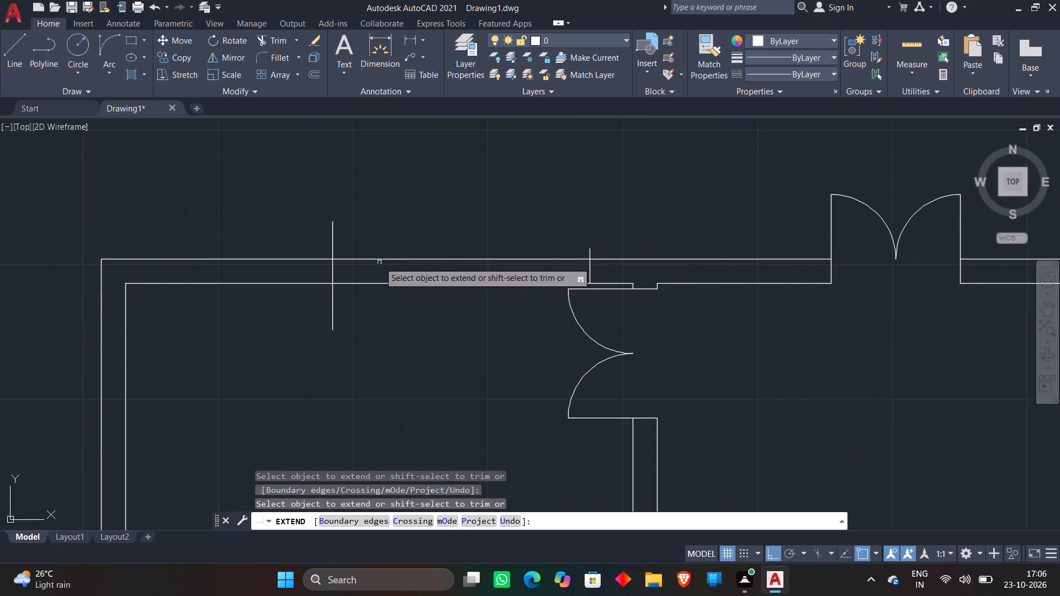
key(Escape)
Trim the overhanging ends of both vertical lines and the two wall lines between them to open the top wall.
text(tr)
key(space)
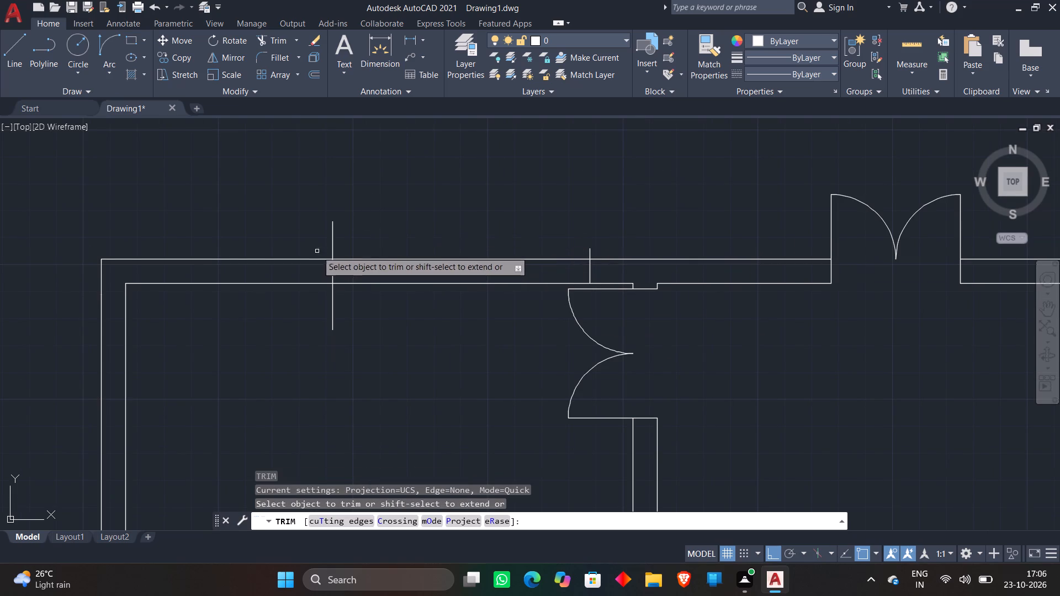
click(326, 241)
click(392, 225)
click(315, 297)
click(357, 294)
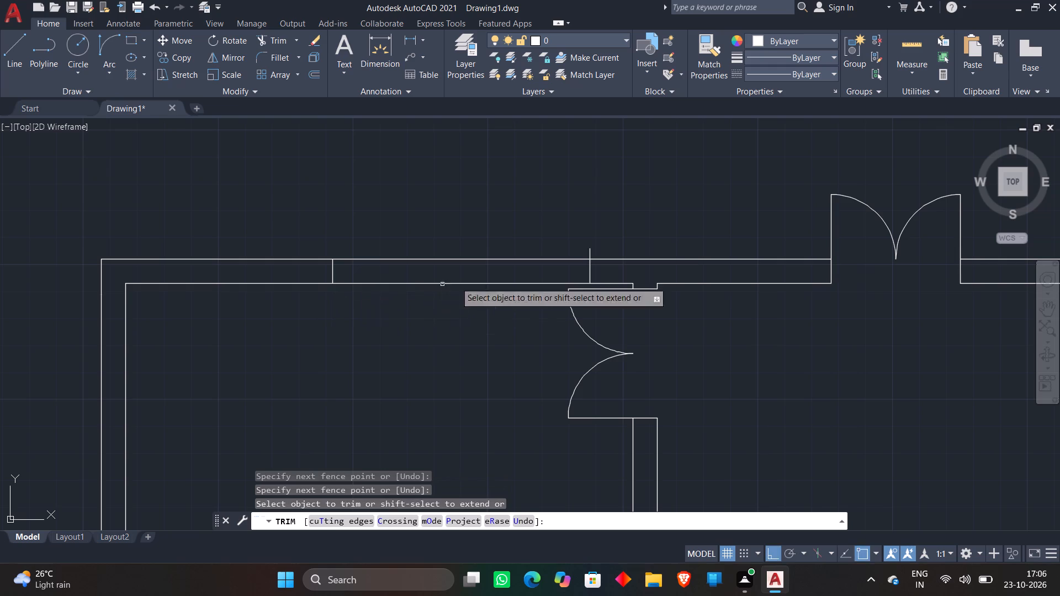
click(482, 211)
click(484, 302)
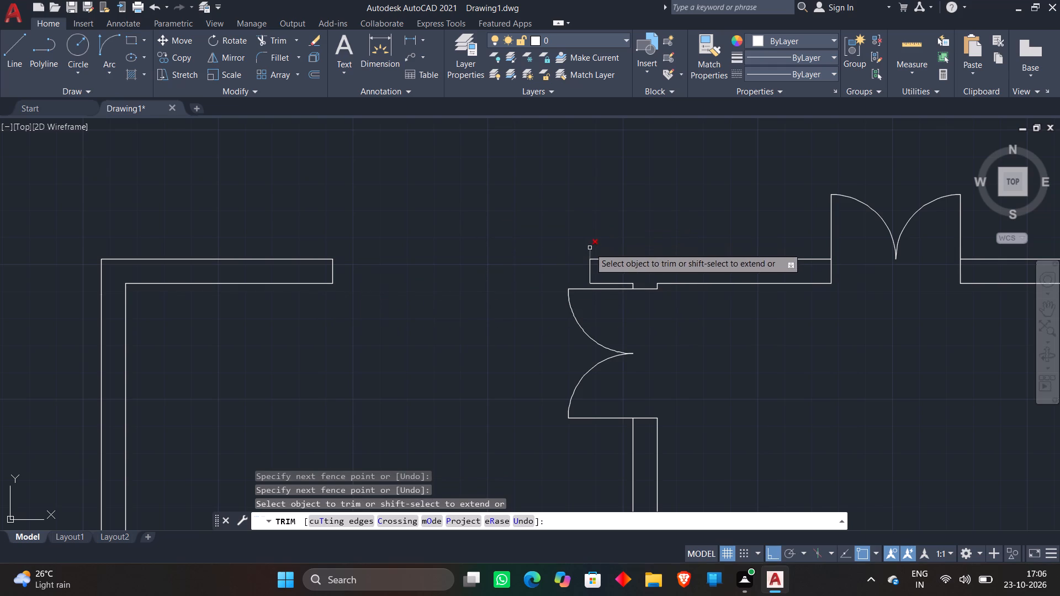
click(590, 248)
scroll(612, 219, down, 2)
key(Escape)
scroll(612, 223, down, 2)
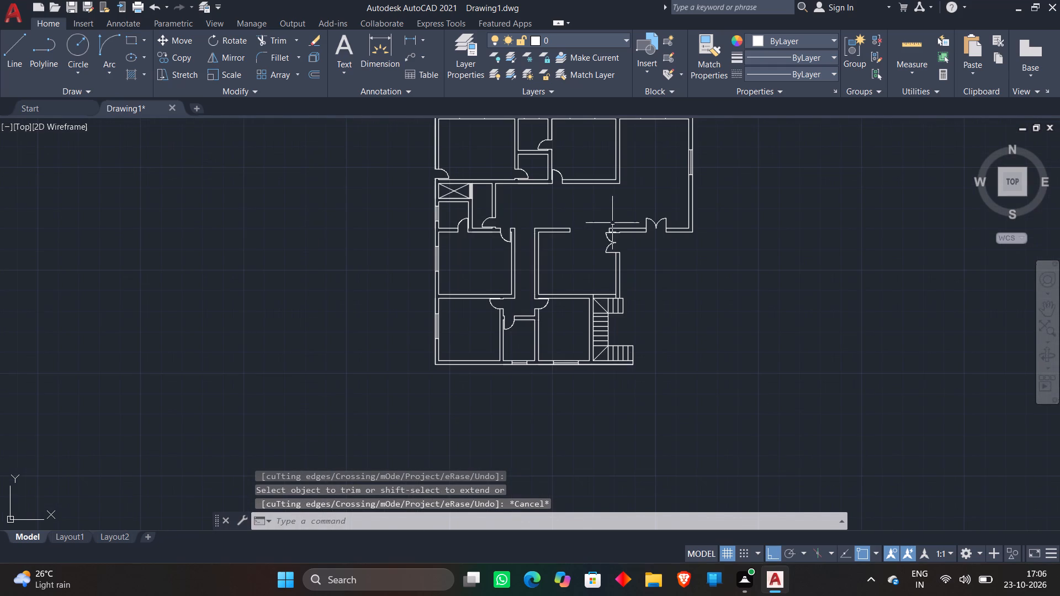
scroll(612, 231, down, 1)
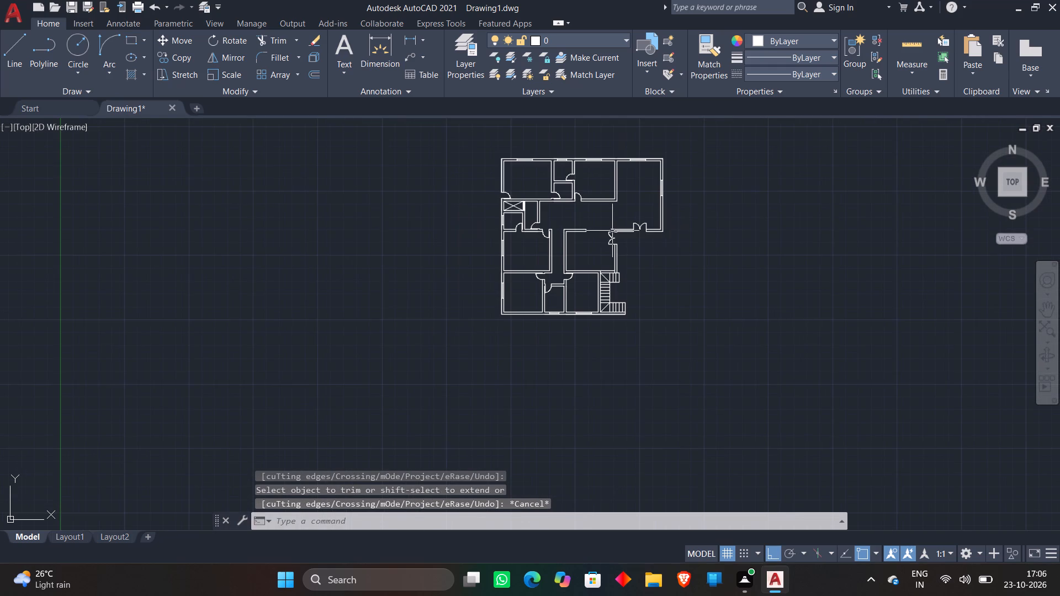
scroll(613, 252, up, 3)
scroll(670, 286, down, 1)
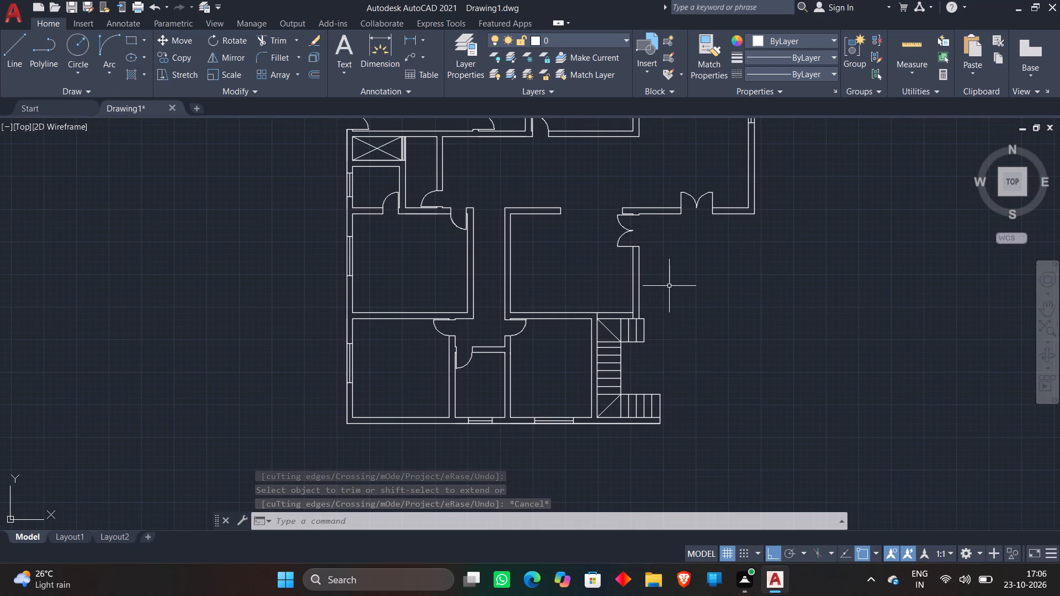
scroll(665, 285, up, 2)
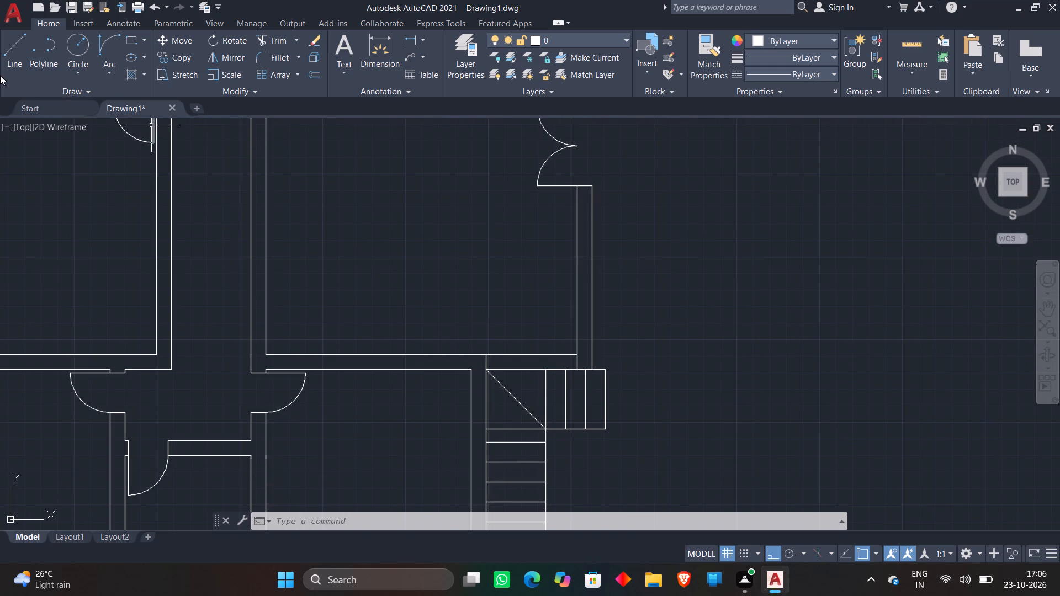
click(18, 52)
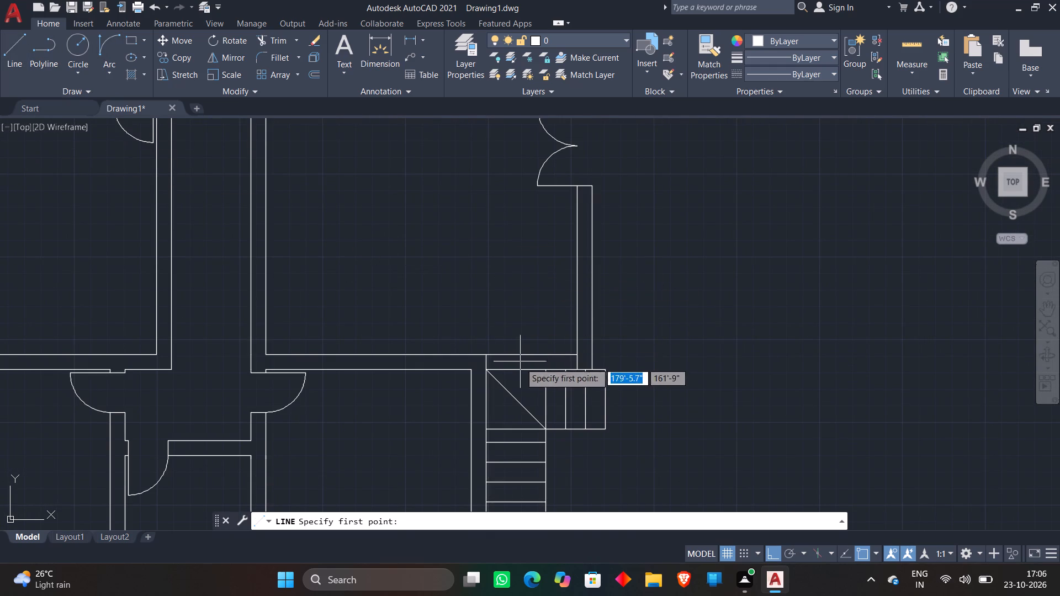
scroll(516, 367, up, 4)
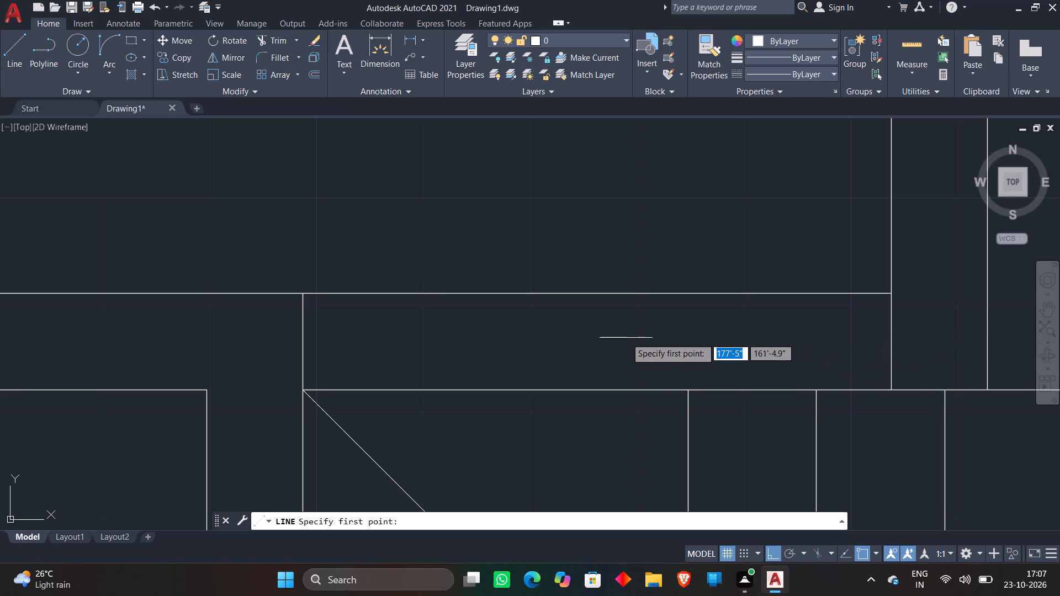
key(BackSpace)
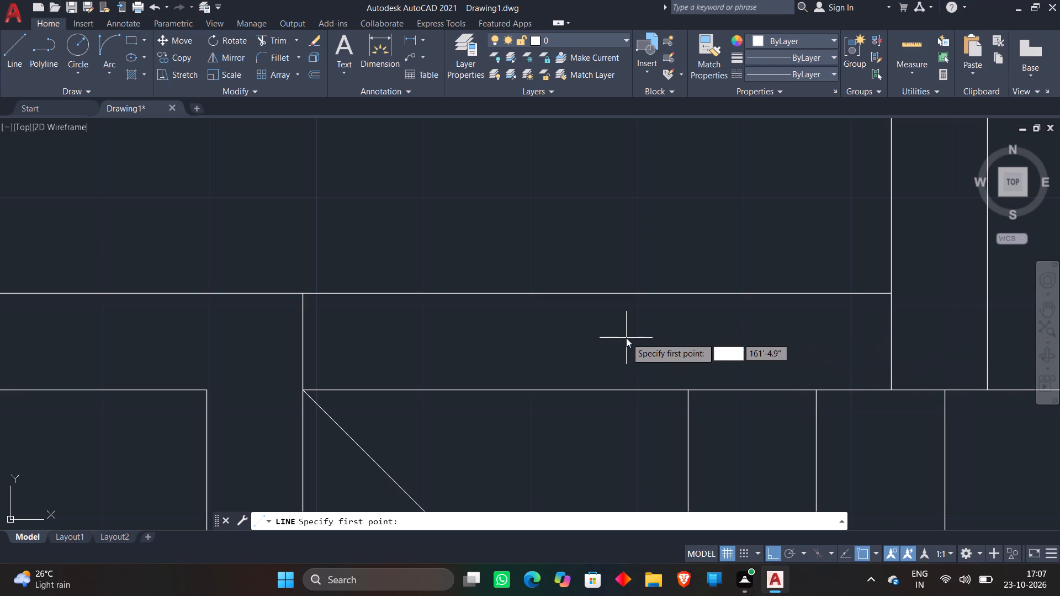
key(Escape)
Offset the bottom wall's upper line in the double-door room 4.5" downward into the wall thickness.
key(o)
key(Return)
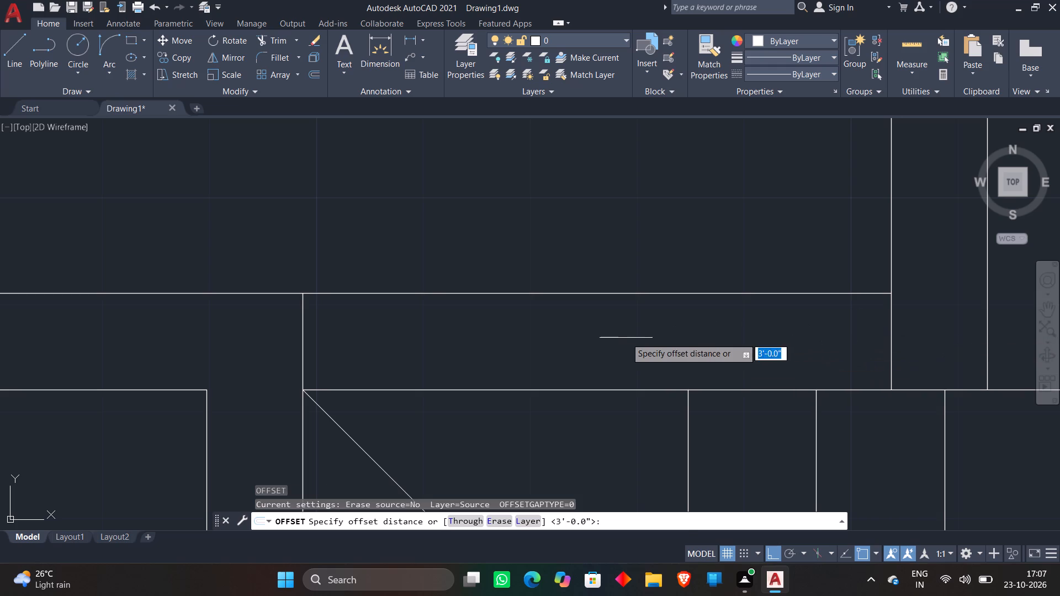
text(4.5)
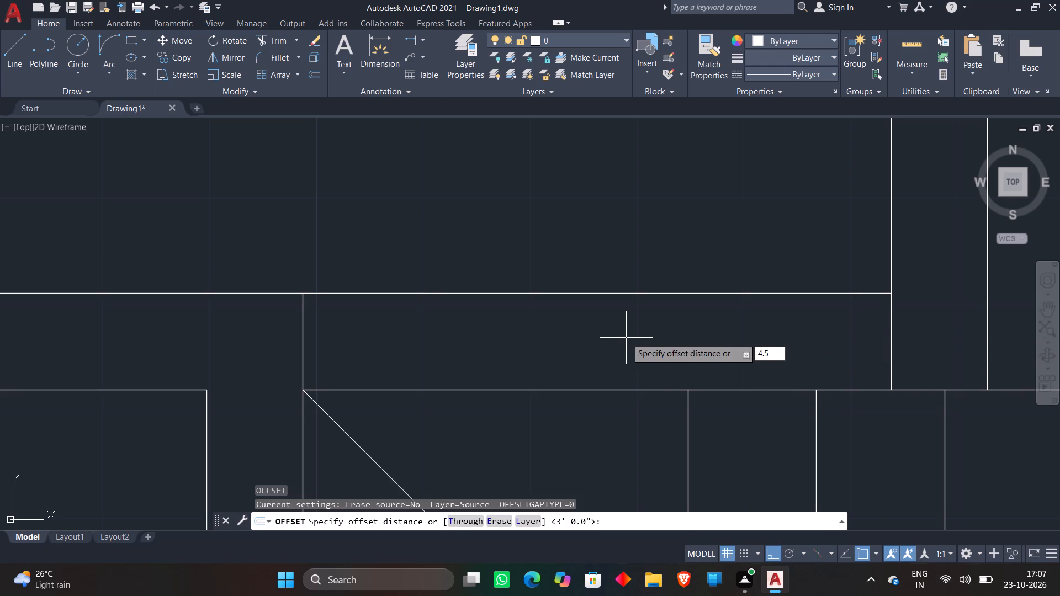
key(shift+quotedbl)
key(Return)
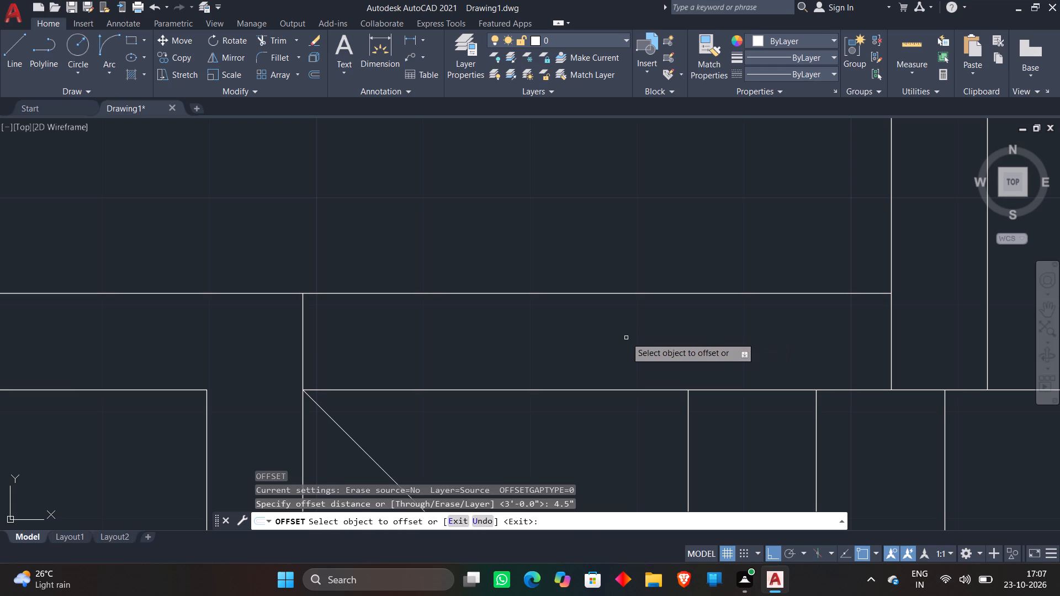
click(609, 295)
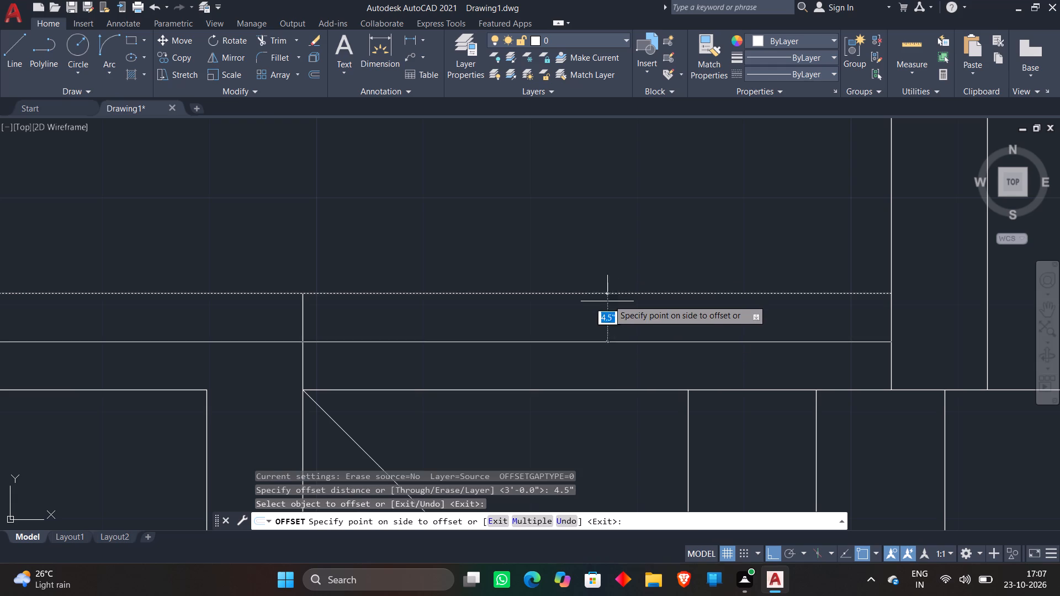
scroll(604, 314, down, 3)
click(604, 318)
scroll(628, 252, down, 4)
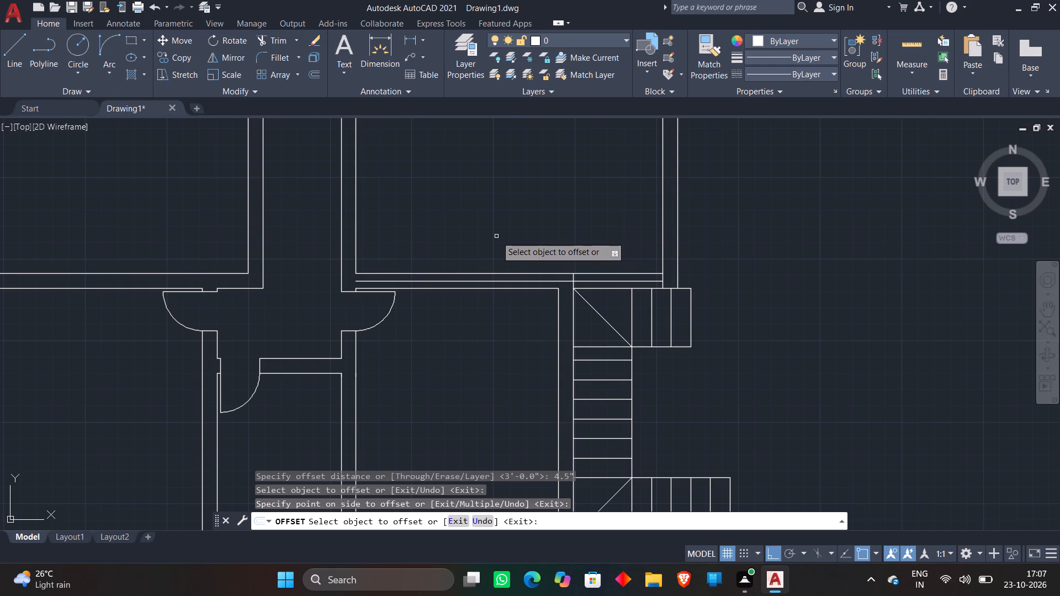
key(space)
Trim the offset line west of the staircase's west edge, keeping only the part above the stairs.
click(272, 42)
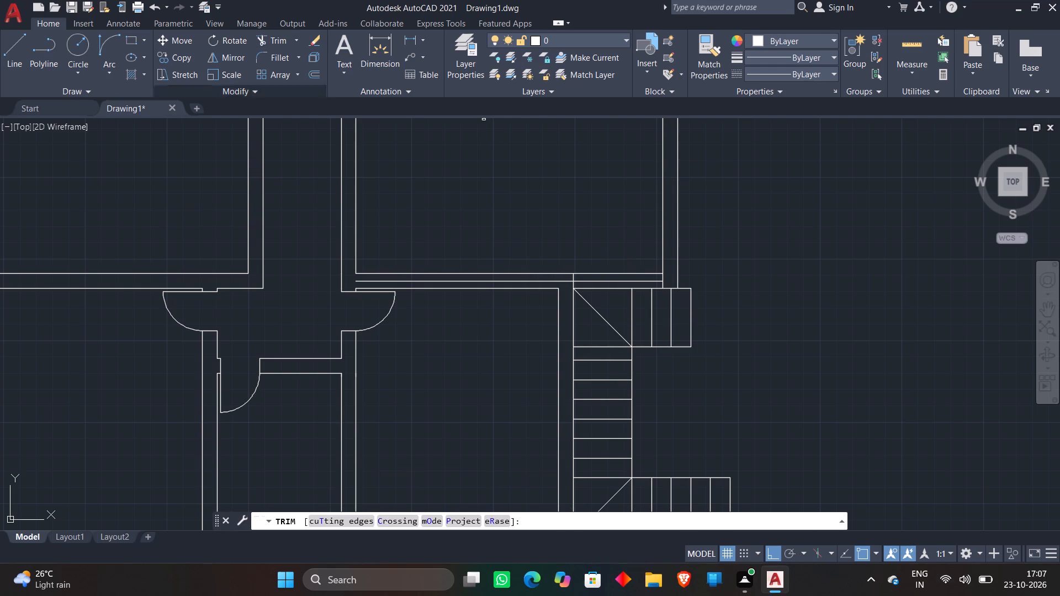
scroll(574, 295, up, 2)
click(539, 258)
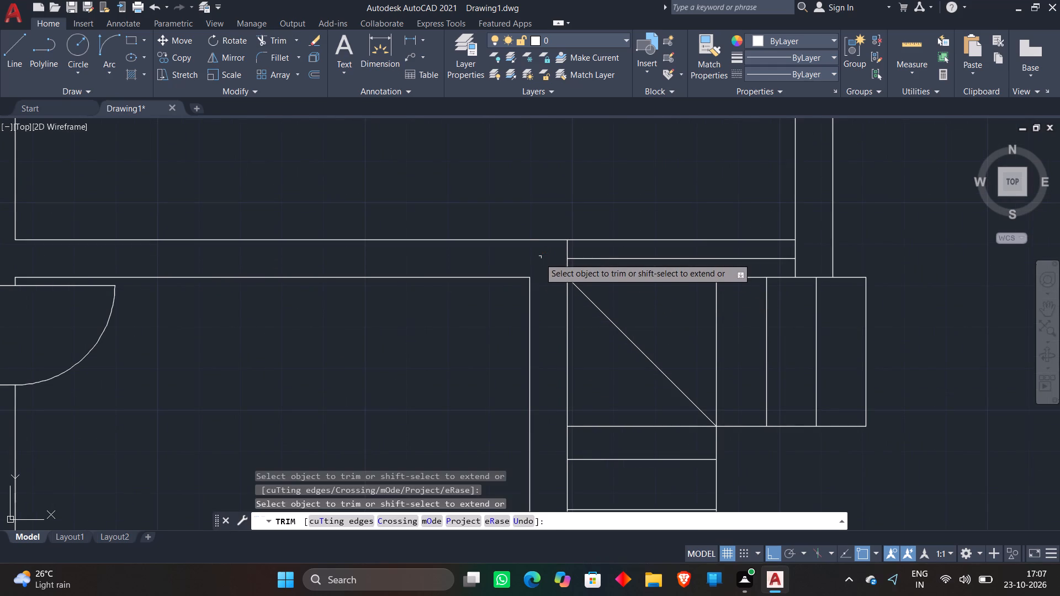
scroll(539, 258, down, 2)
key(Escape)
Draw a vertical line from the large east room's south-east outer corner down past the level of the plan's bottom wall.
scroll(517, 205, down, 1)
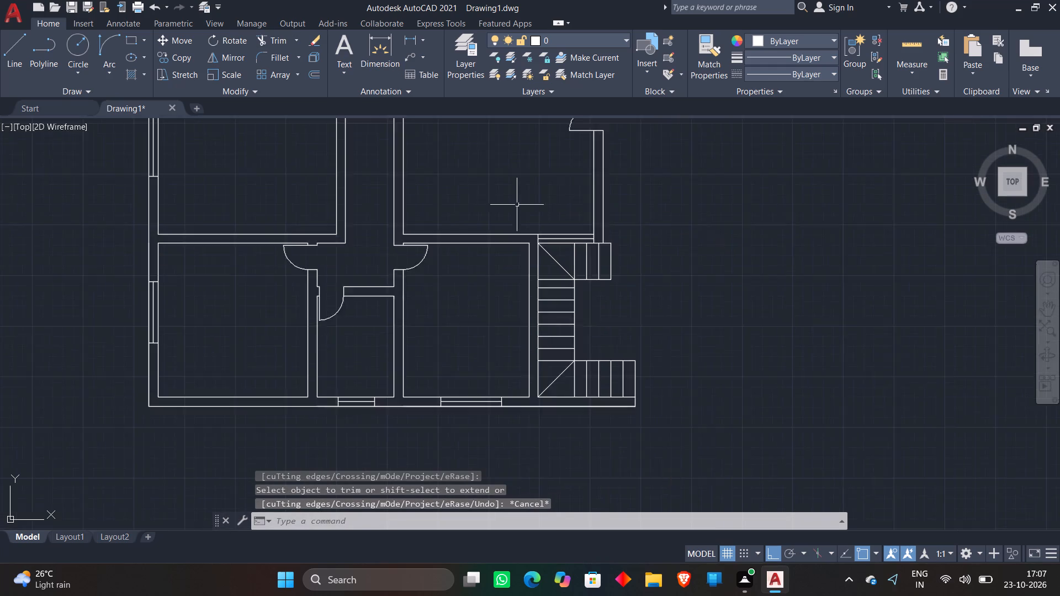
scroll(517, 205, down, 2)
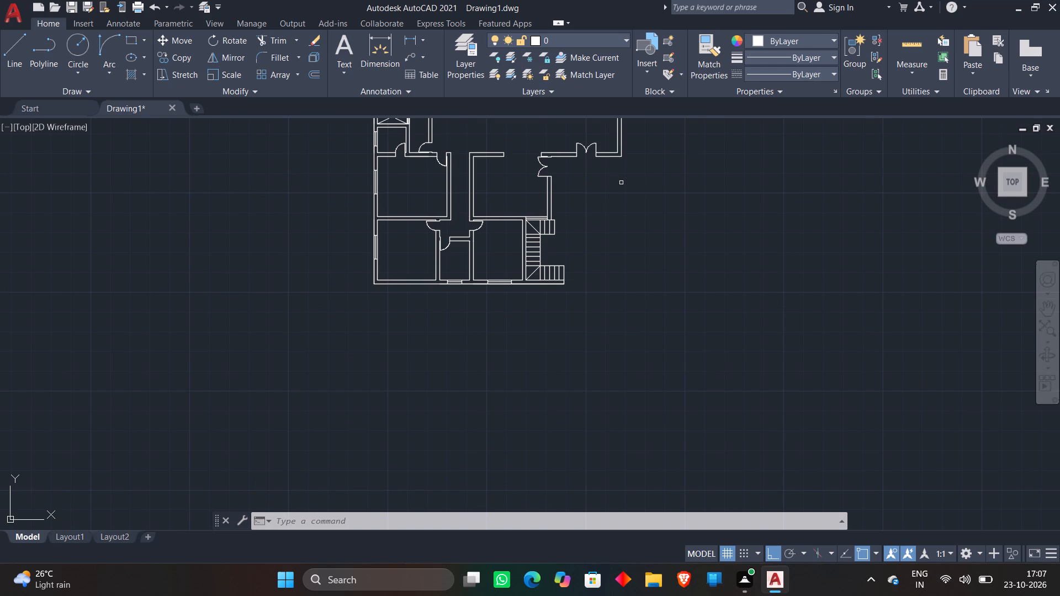
click(22, 54)
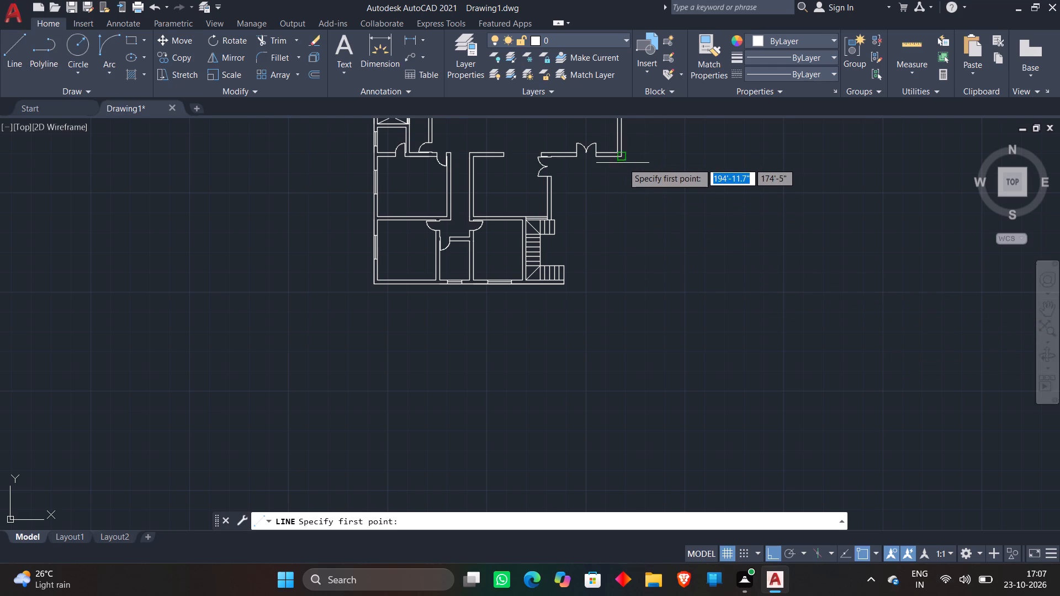
click(623, 161)
click(656, 308)
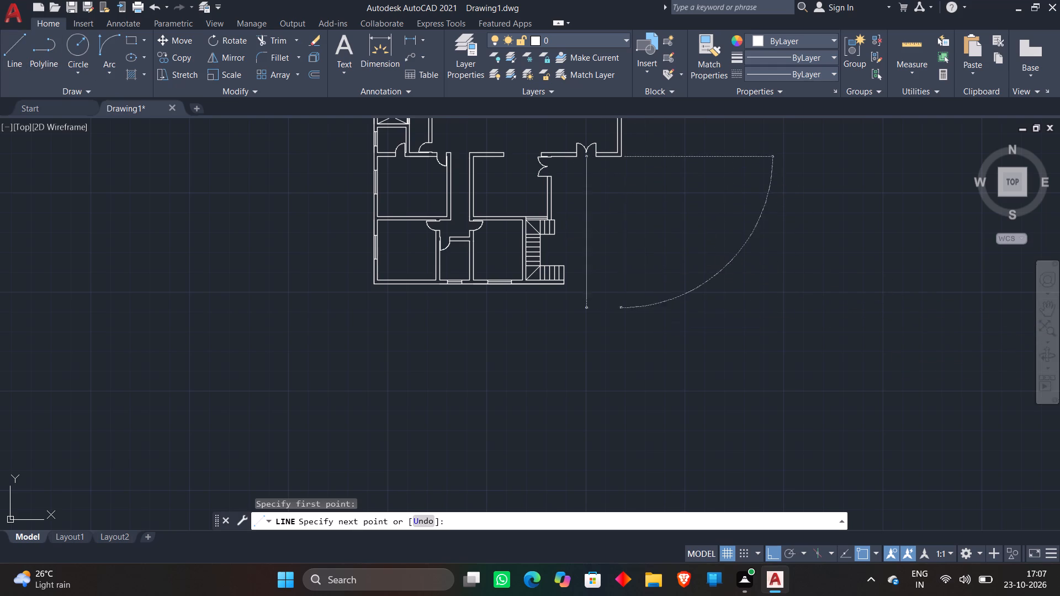
key(Escape)
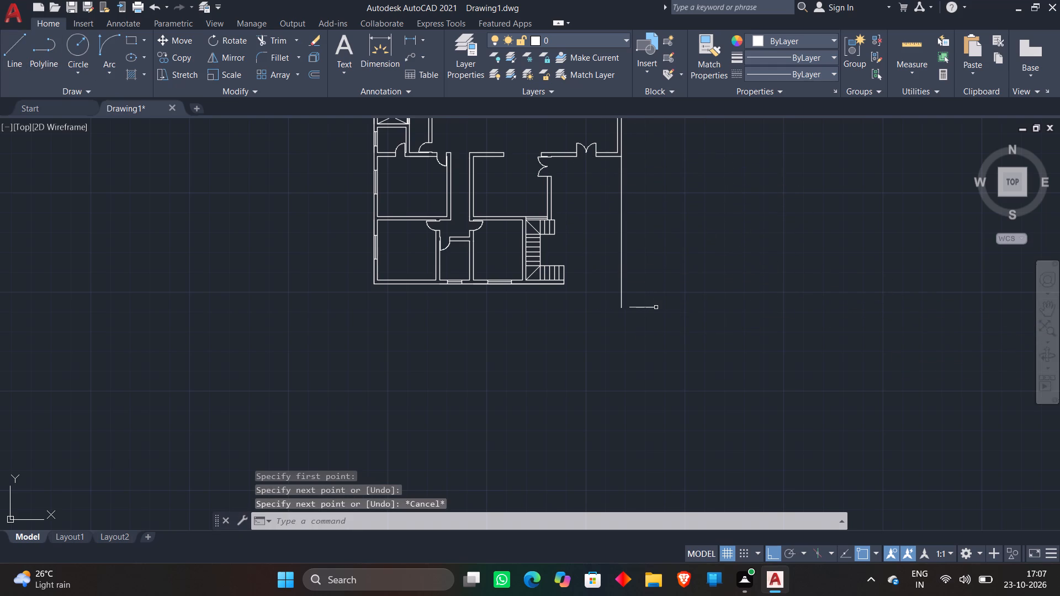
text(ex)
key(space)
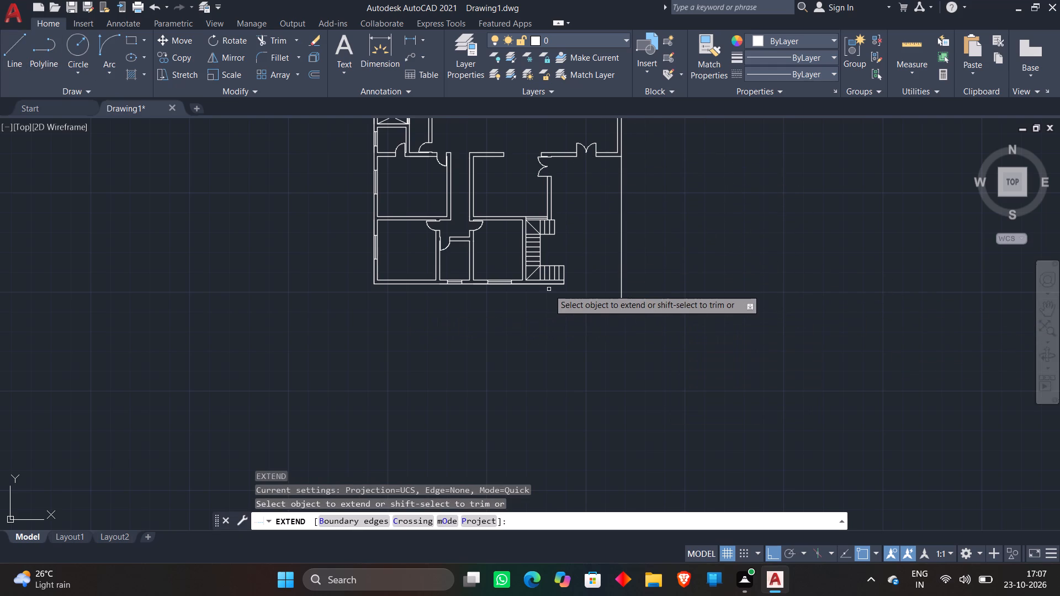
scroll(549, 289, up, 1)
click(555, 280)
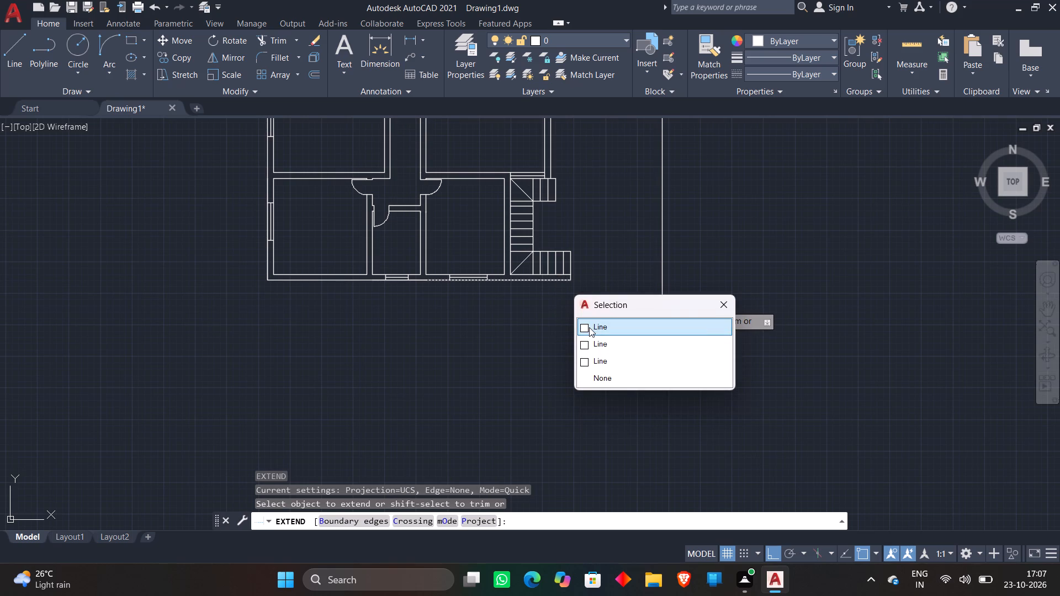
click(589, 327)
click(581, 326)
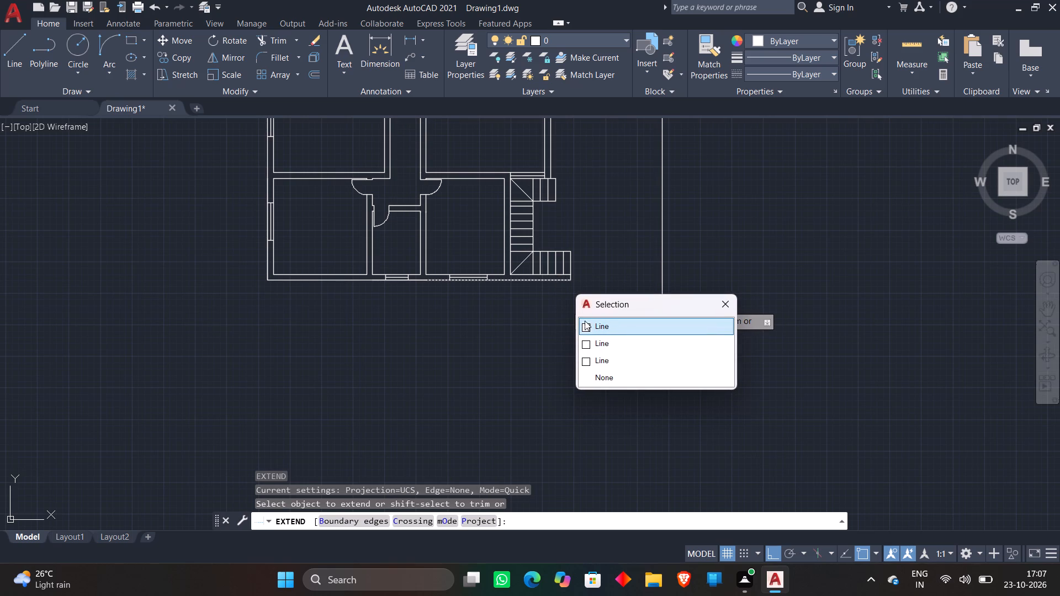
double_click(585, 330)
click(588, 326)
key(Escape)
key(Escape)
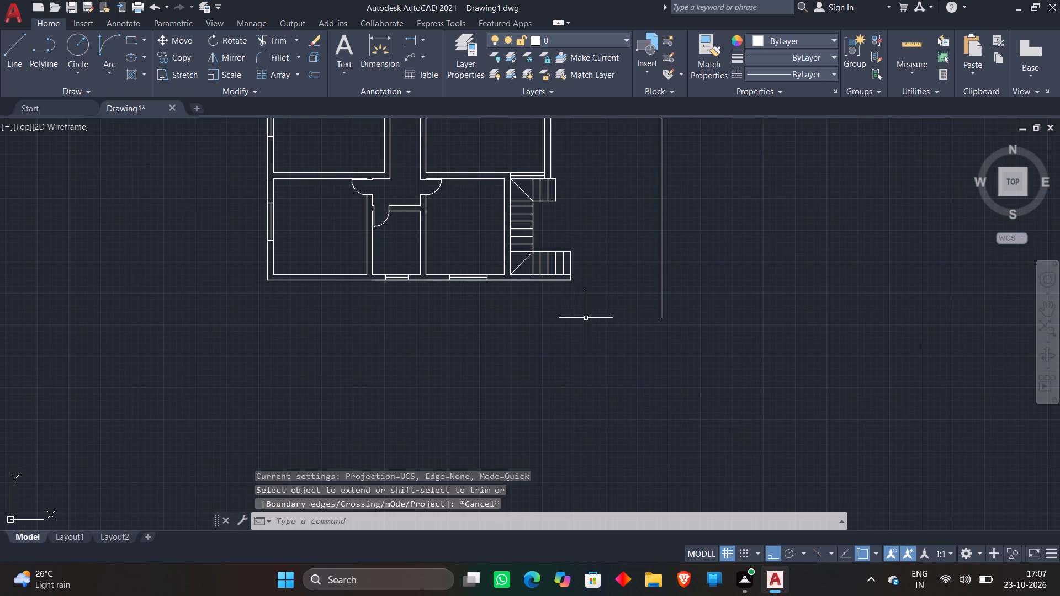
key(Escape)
Extend the bottom wall's outer line east from the staircase to the vertical boundary line.
key(e)
key(x)
key(space)
scroll(564, 273, up, 3)
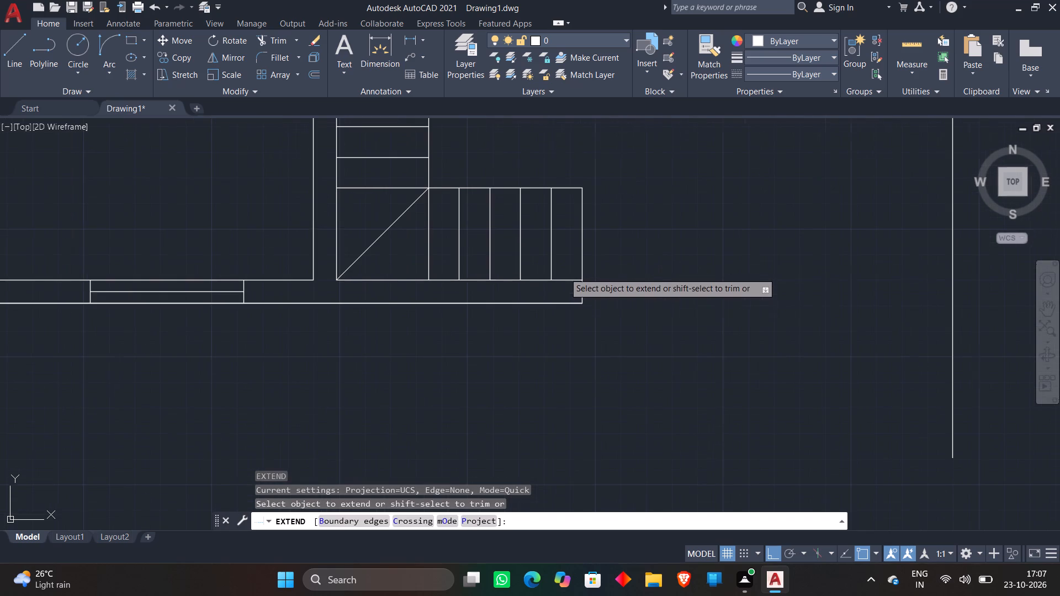
click(575, 302)
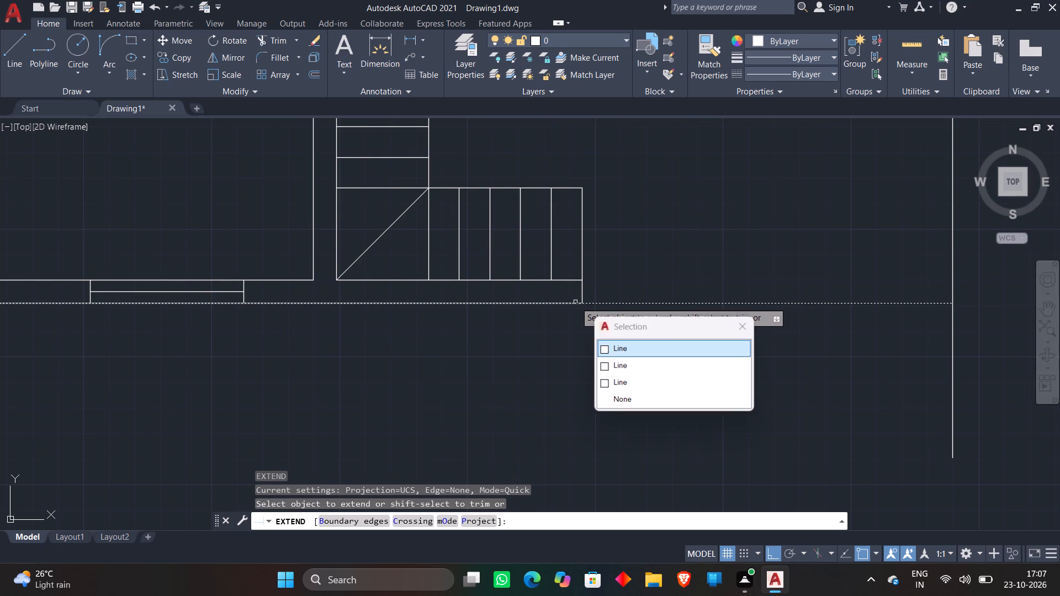
click(606, 348)
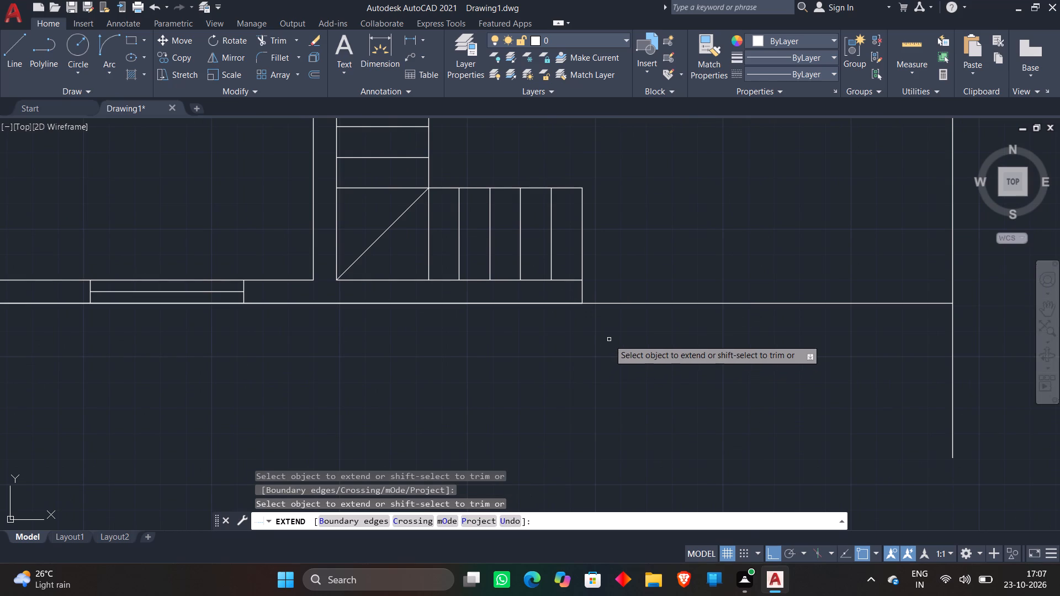
key(Escape)
Trim the vertical boundary line's overhang below the extended bottom wall line to close the south-east corner.
text(tr)
key(space)
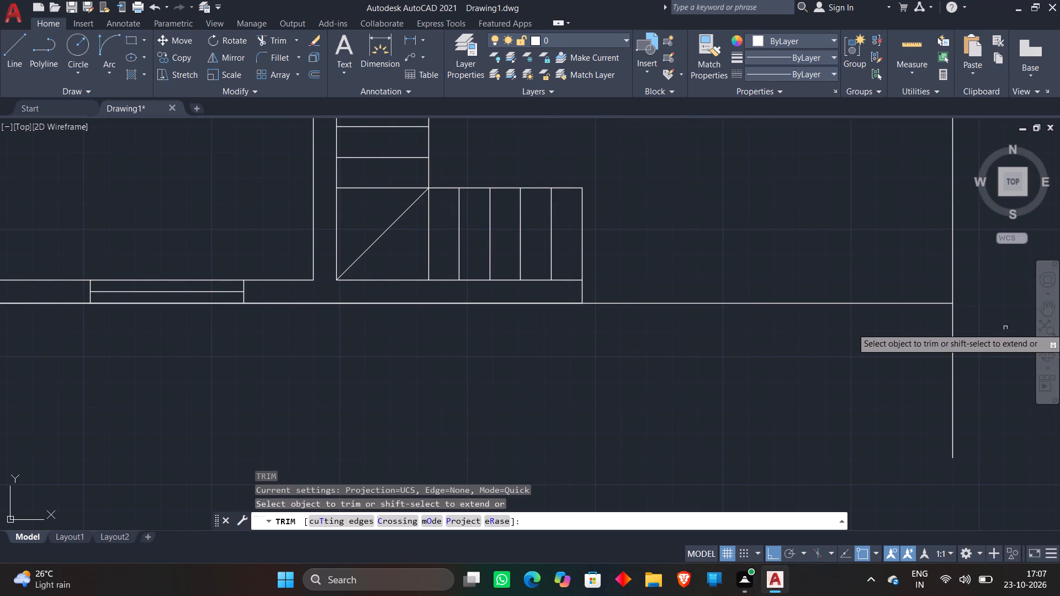
click(975, 337)
click(907, 355)
scroll(907, 355, down, 3)
scroll(860, 363, down, 1)
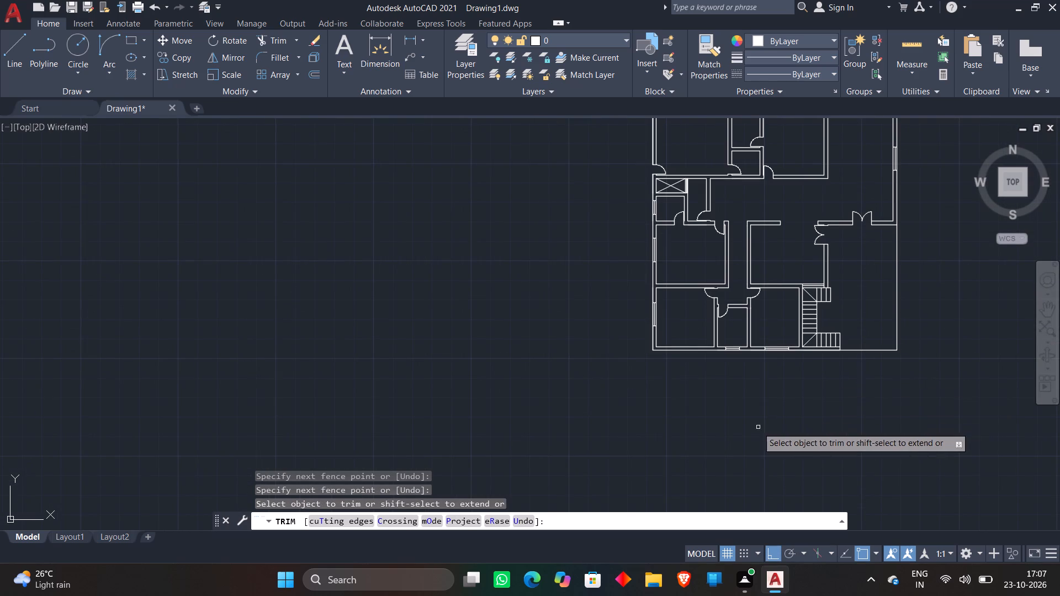
key(Escape)
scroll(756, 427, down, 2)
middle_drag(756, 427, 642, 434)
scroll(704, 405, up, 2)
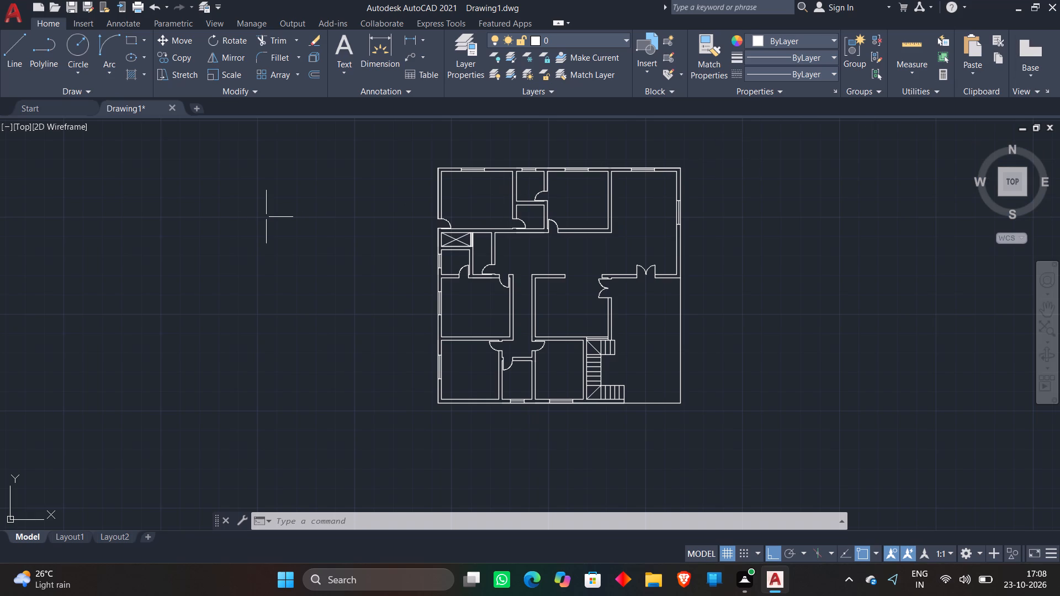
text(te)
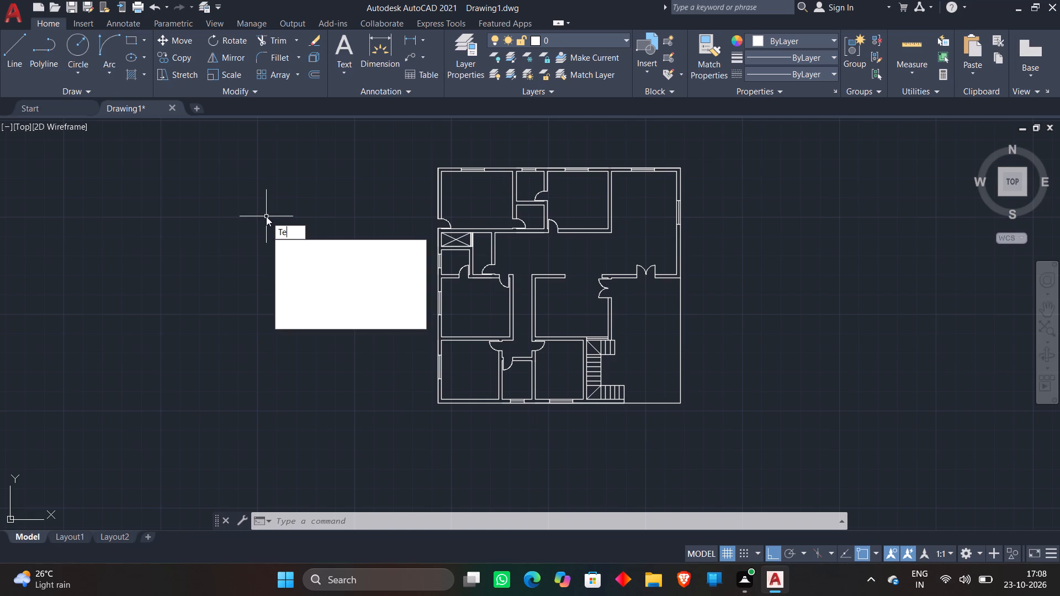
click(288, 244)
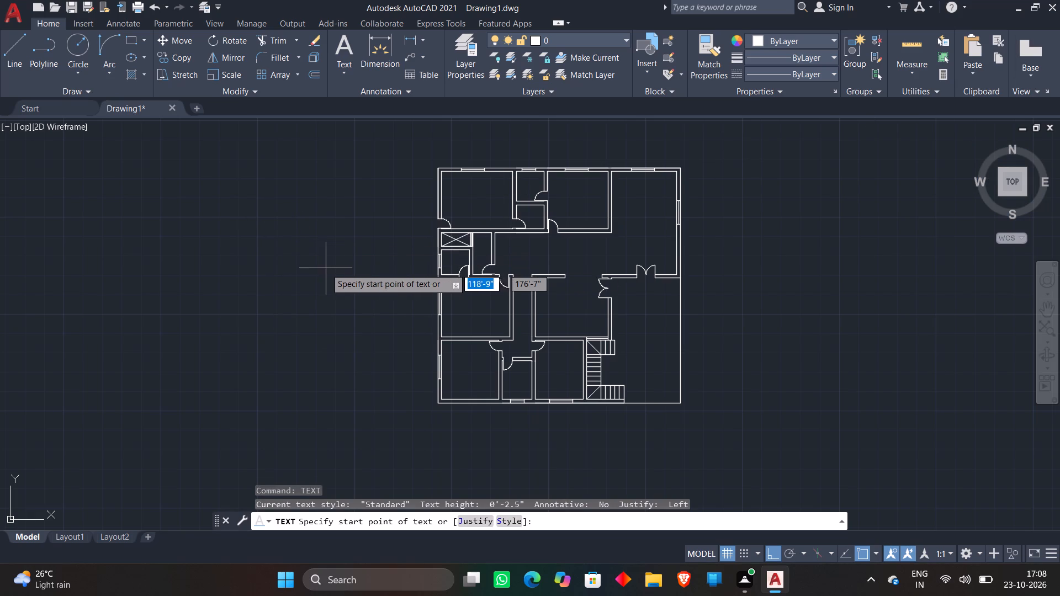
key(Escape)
Insert the "Sink-single - 30 in top" block from DesignCenter's Kitchens.dwg at scale 1 in the empty area east of the plan.
text(dc)
key(space)
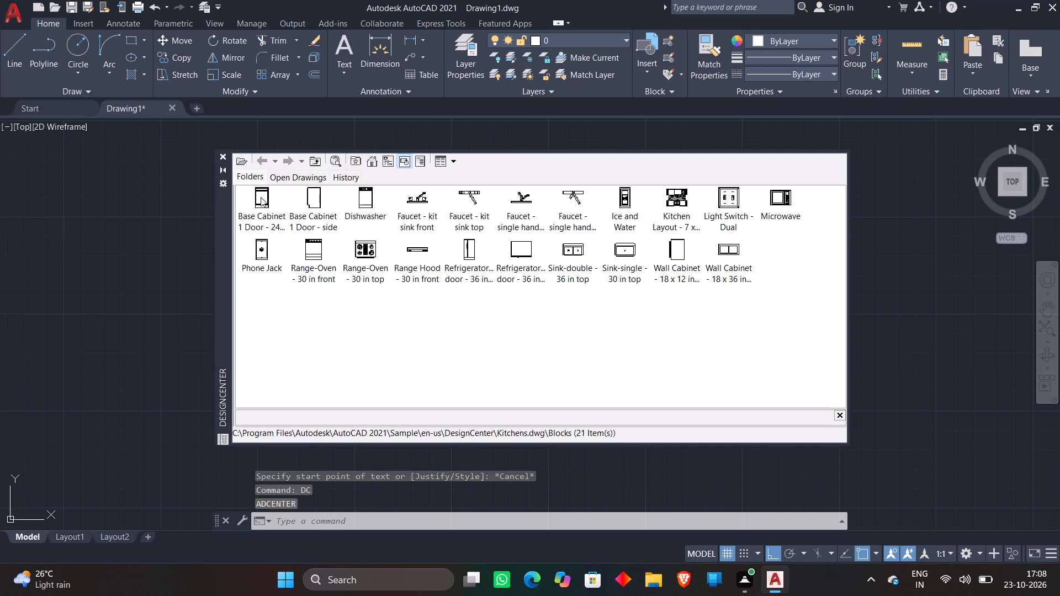
double_click(627, 250)
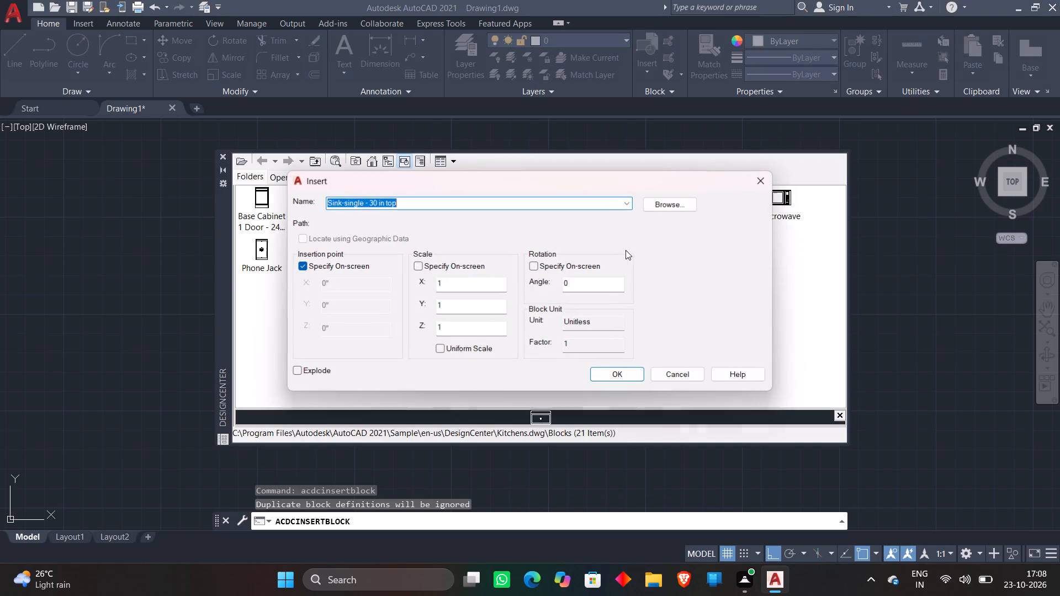
click(617, 377)
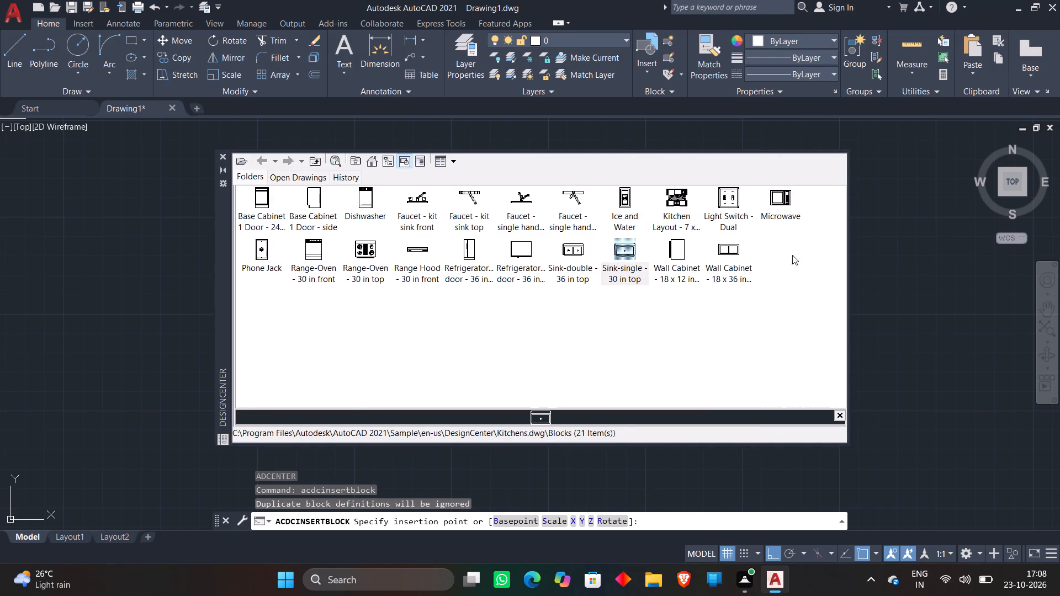
click(863, 238)
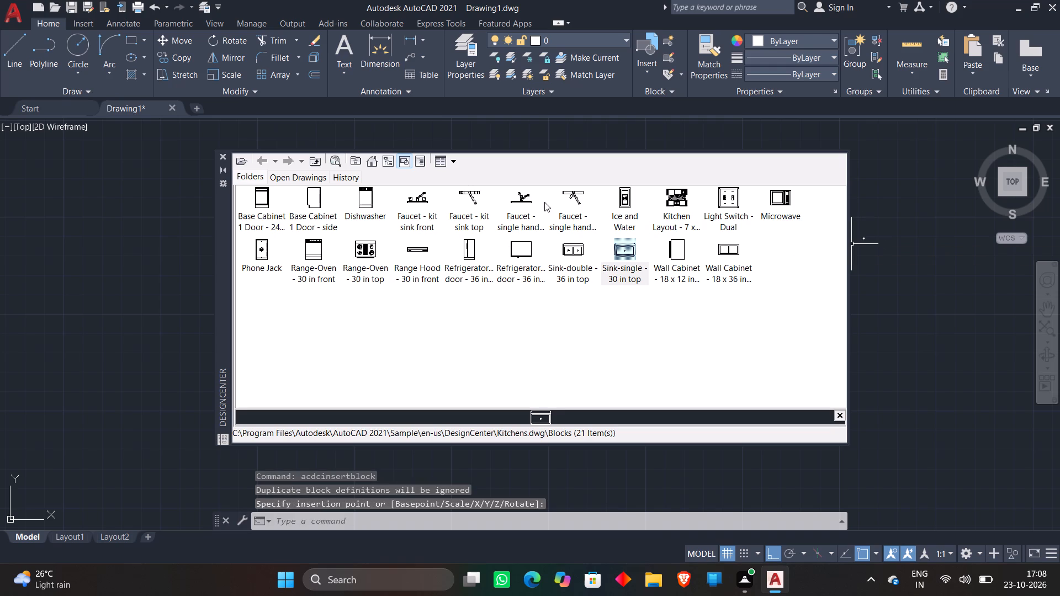
Insert the "Range-Oven - 30 in top" block at scale 1 just below the sink, east of the plan, and close DesignCenter.
double_click(364, 252)
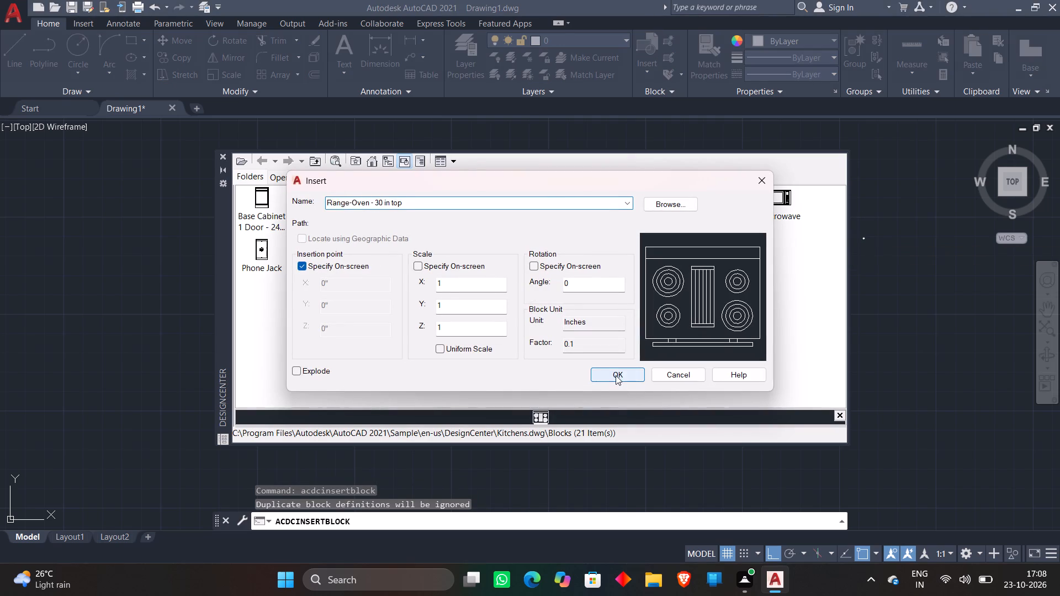
click(616, 375)
click(869, 255)
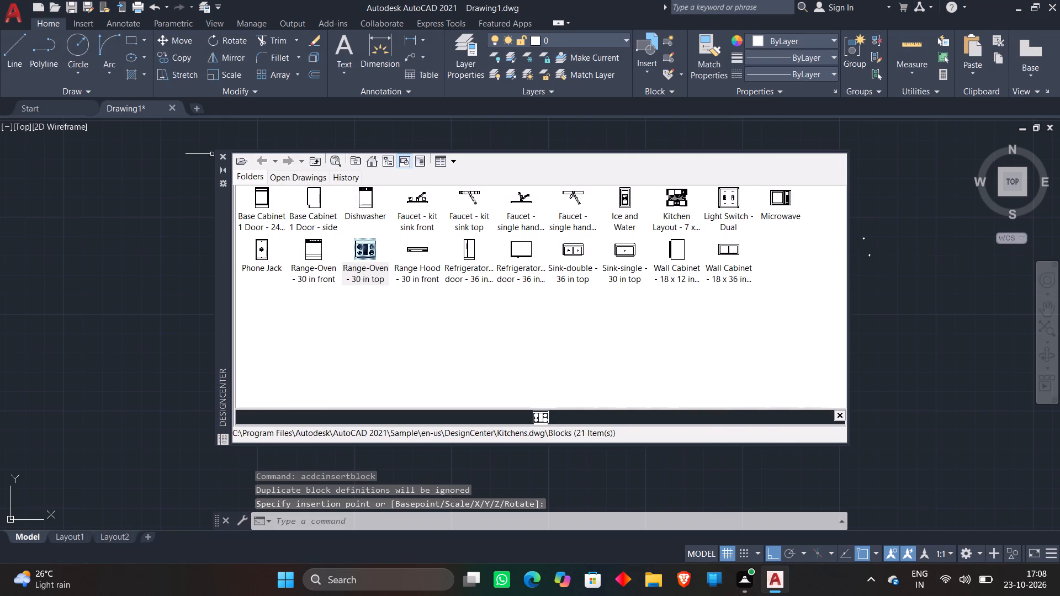
click(225, 155)
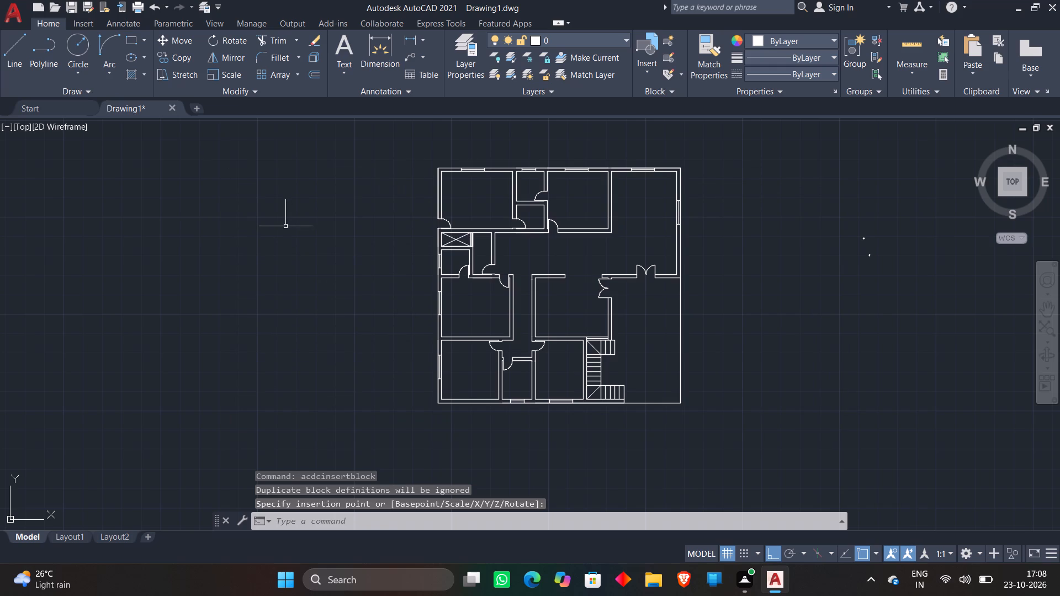
Reopen DesignCenter and go from its home folder to the sample drawings in en-us\DesignCenter.
key(d)
text(c)
key(space)
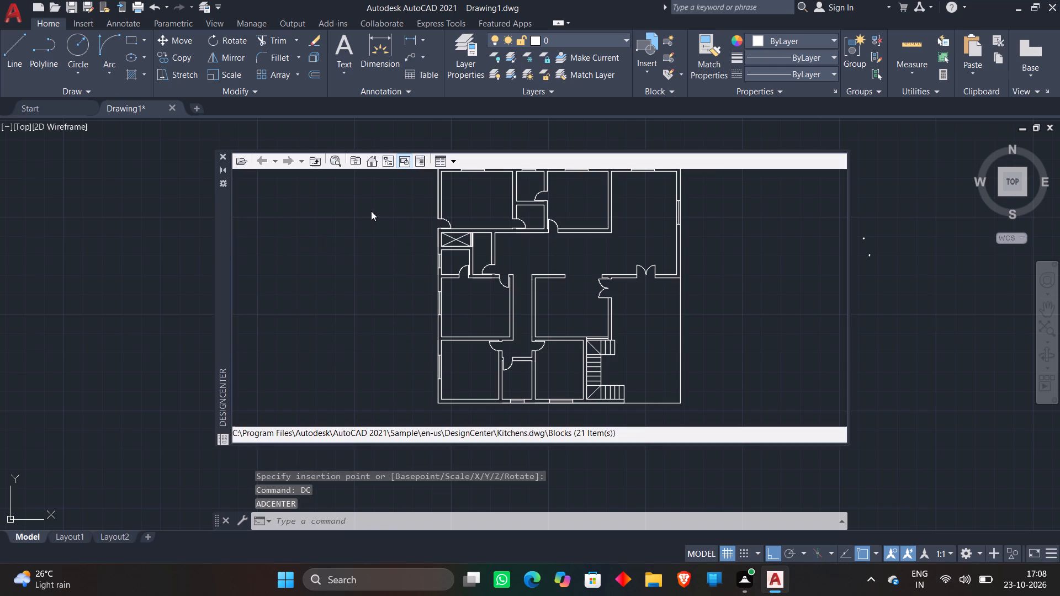
click(370, 158)
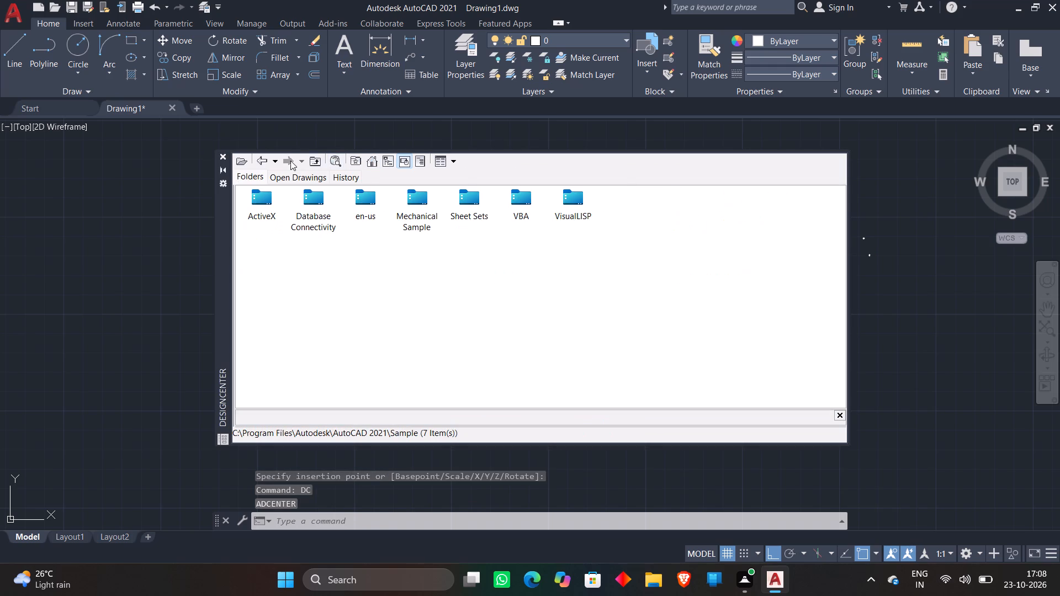
double_click(362, 201)
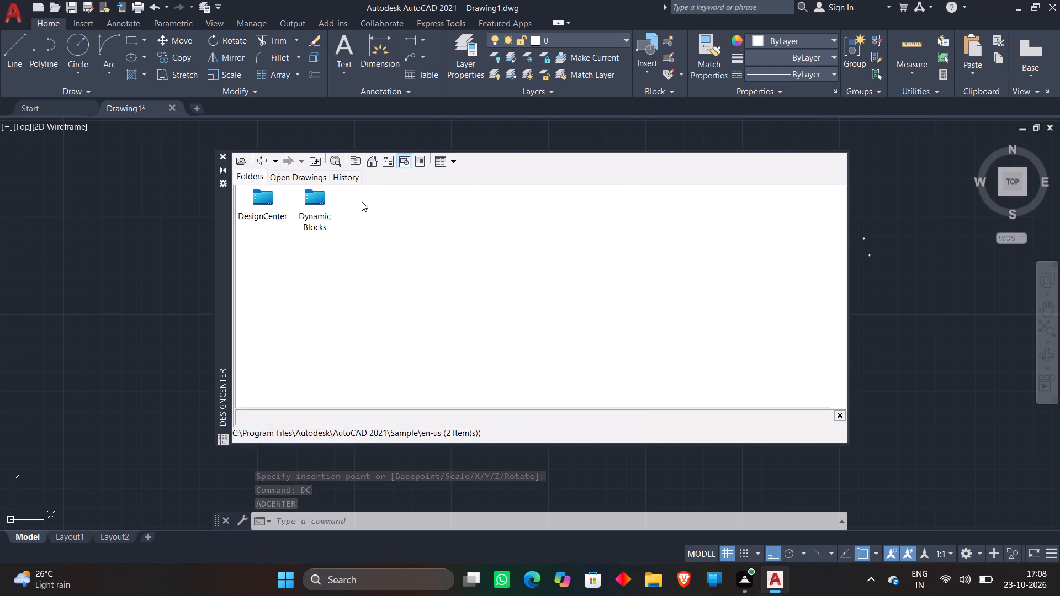
click(269, 200)
double_click(269, 200)
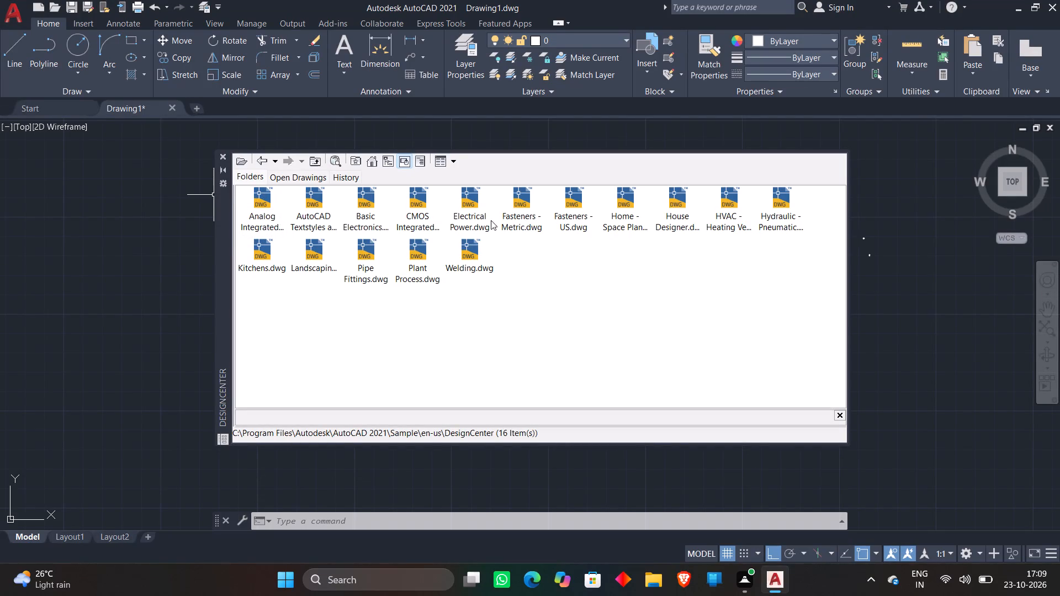
Examine the blocks in the HVAC - Heating Ventilation Air Conditioning drawing and return to the list of sample drawings.
double_click(726, 200)
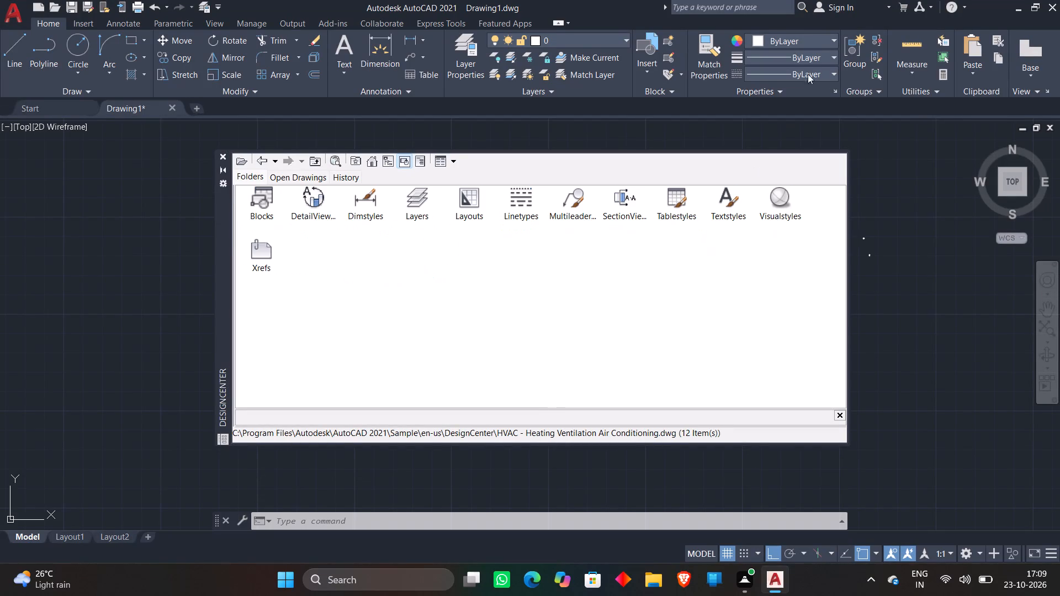
double_click(264, 191)
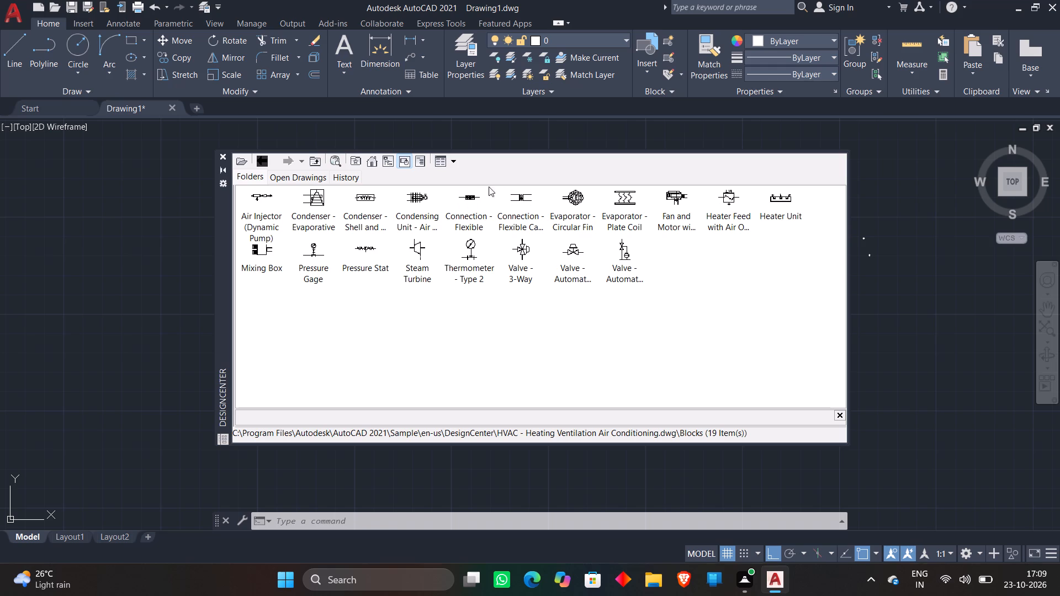
click(261, 157)
click(259, 158)
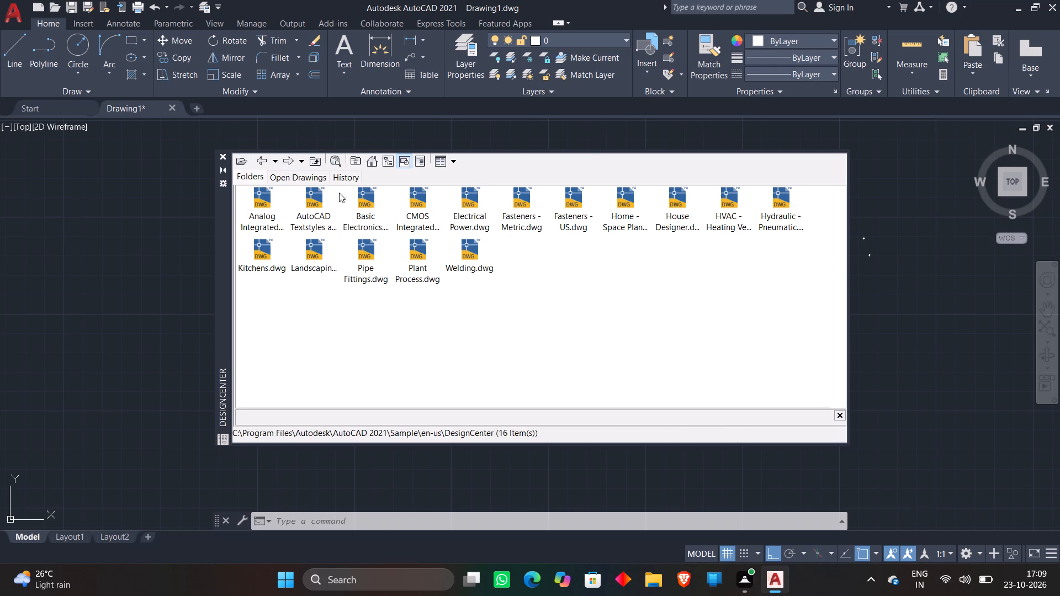
Insert the Toilet - top block from House Designer.dwg at scale 1 and rotation 0 in the empty area beside the floor plan.
double_click(679, 200)
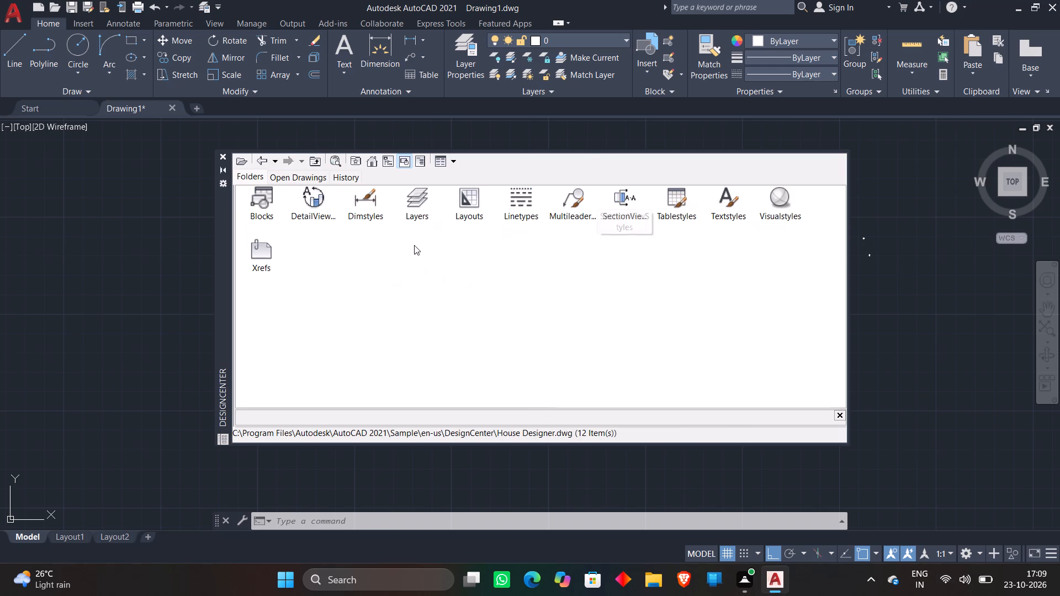
double_click(271, 196)
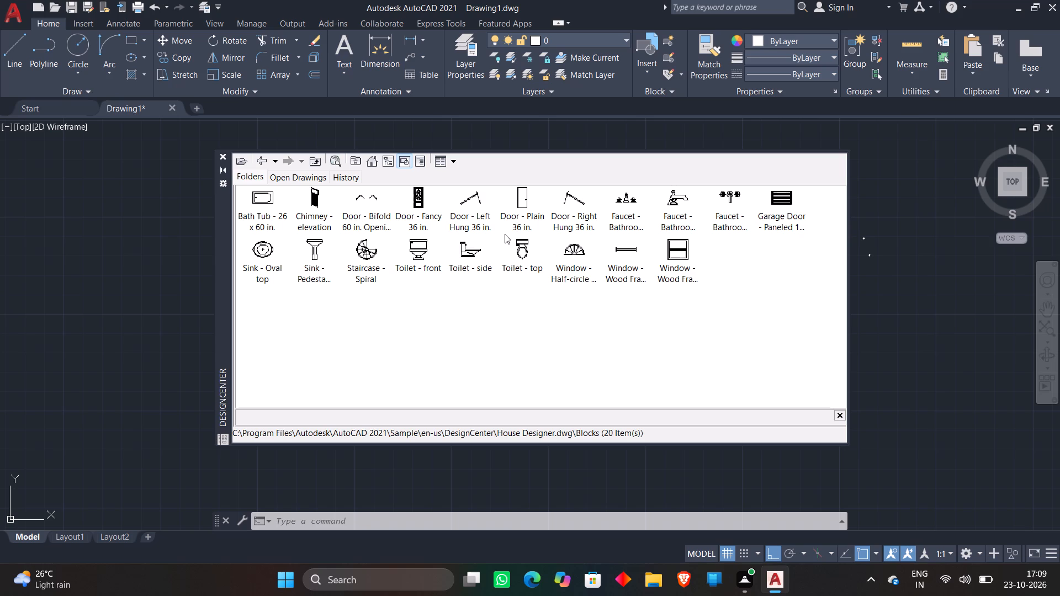
double_click(523, 248)
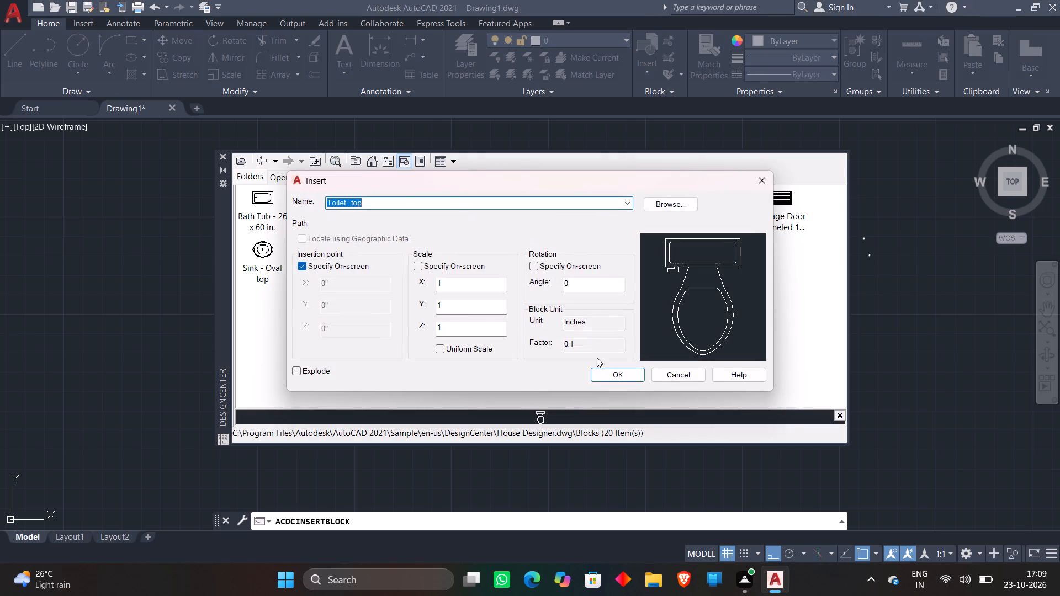
click(611, 373)
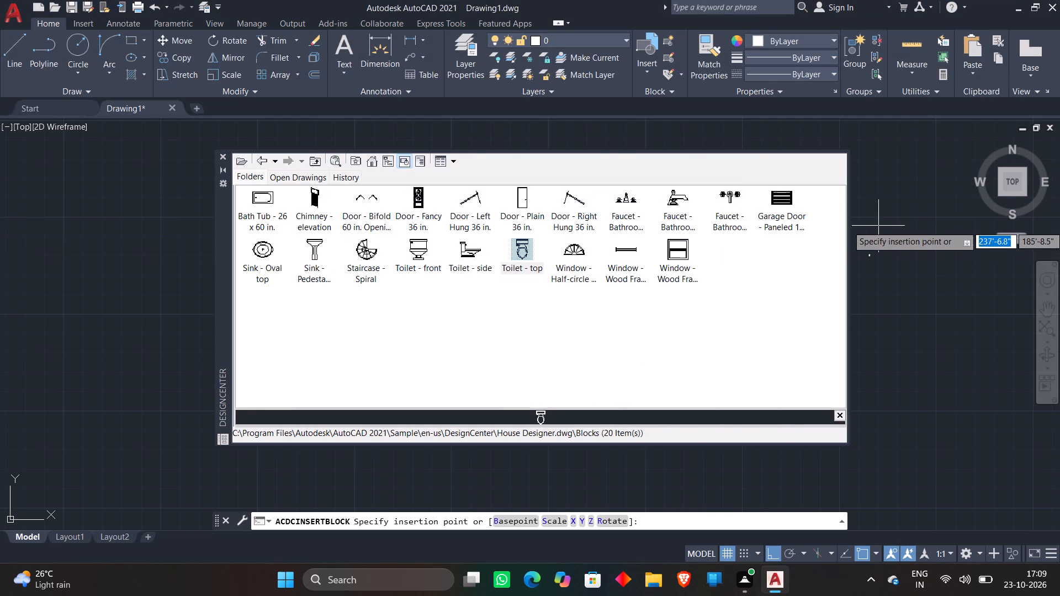
click(878, 226)
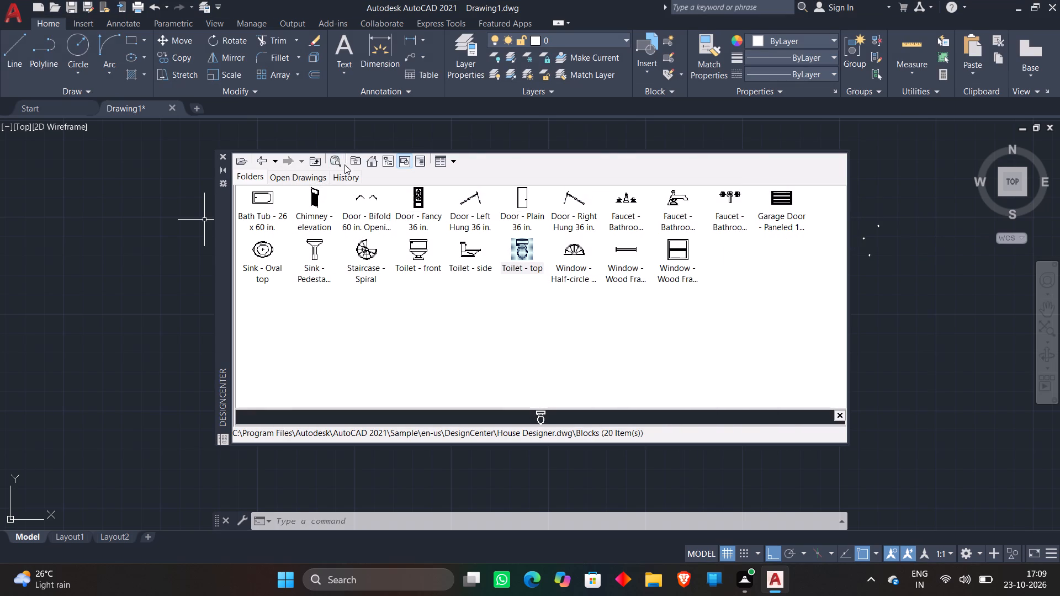
Insert the Bed - Queen block from Home - Space Planner.dwg beside the other loose blocks outside the floor plan.
click(263, 157)
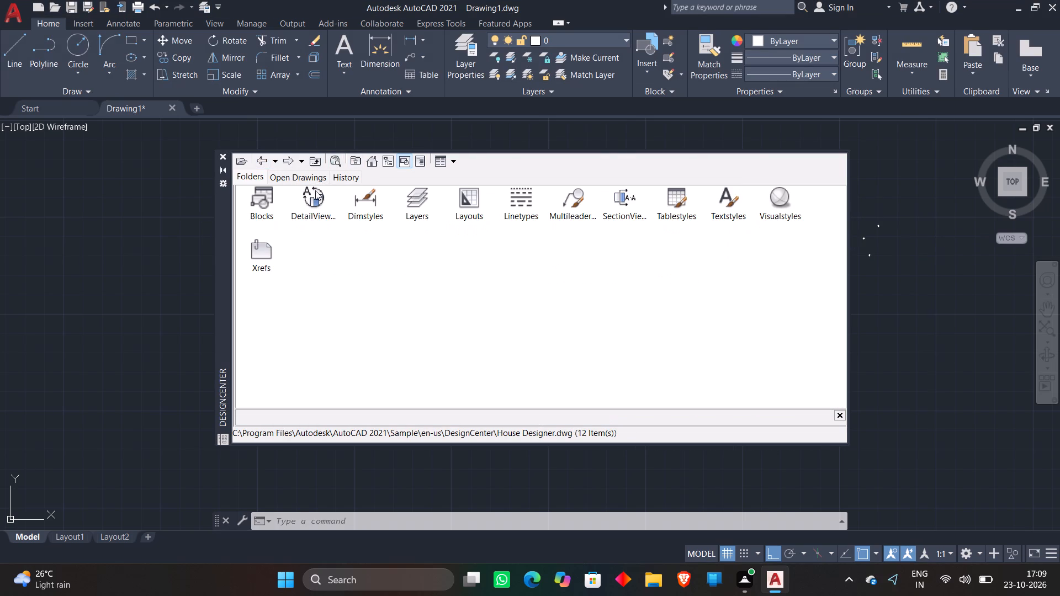
click(265, 163)
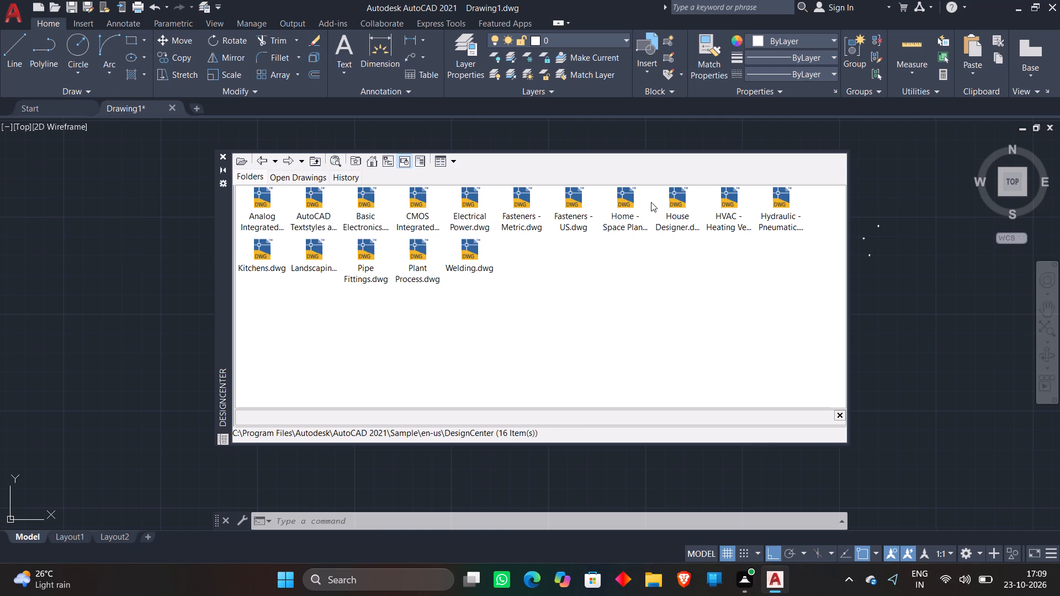
double_click(632, 200)
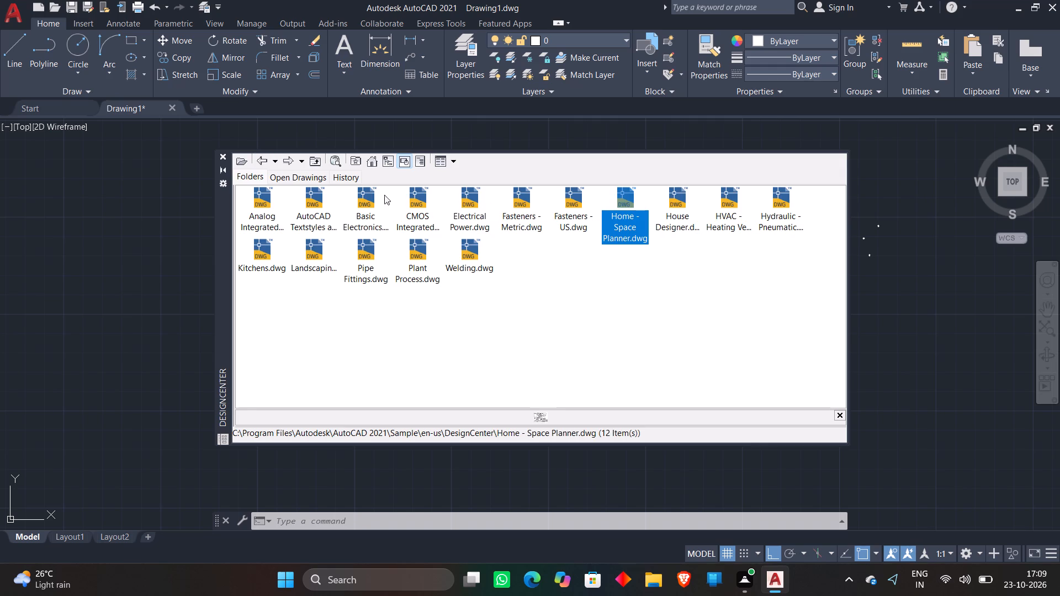
double_click(260, 202)
double_click(258, 199)
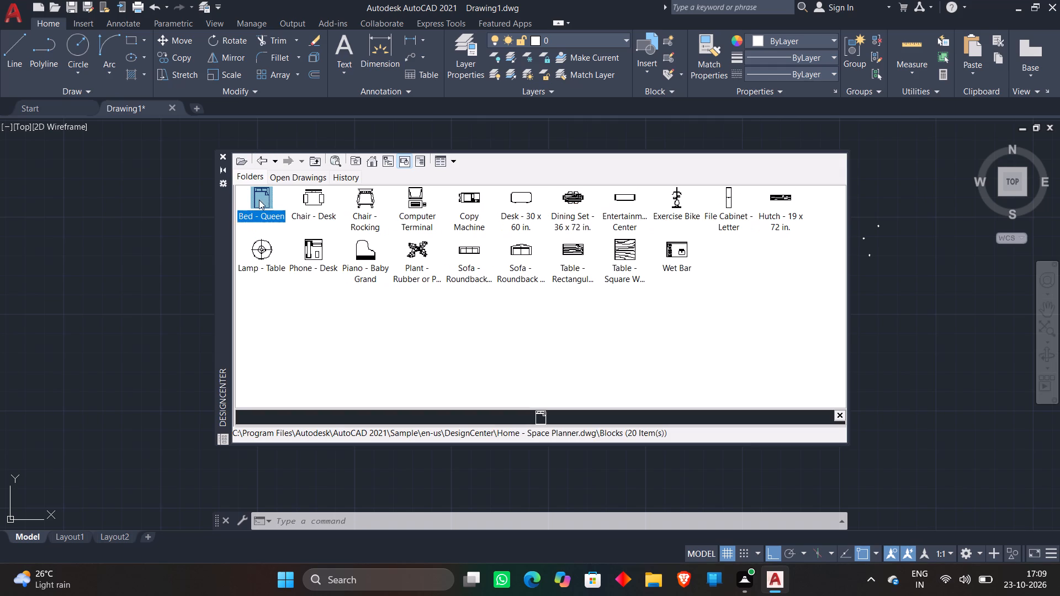
click(621, 369)
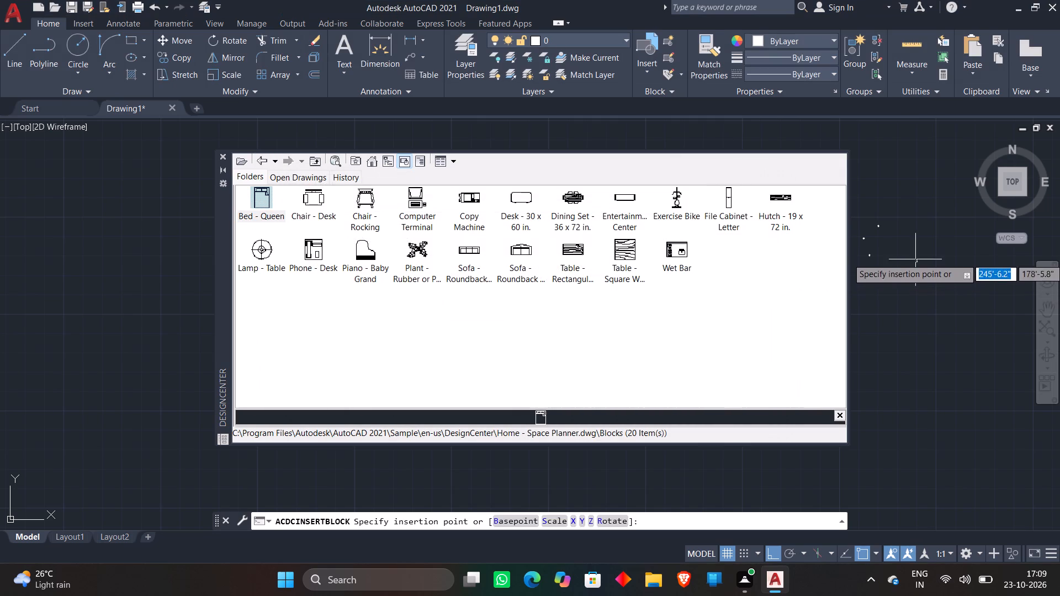
click(903, 247)
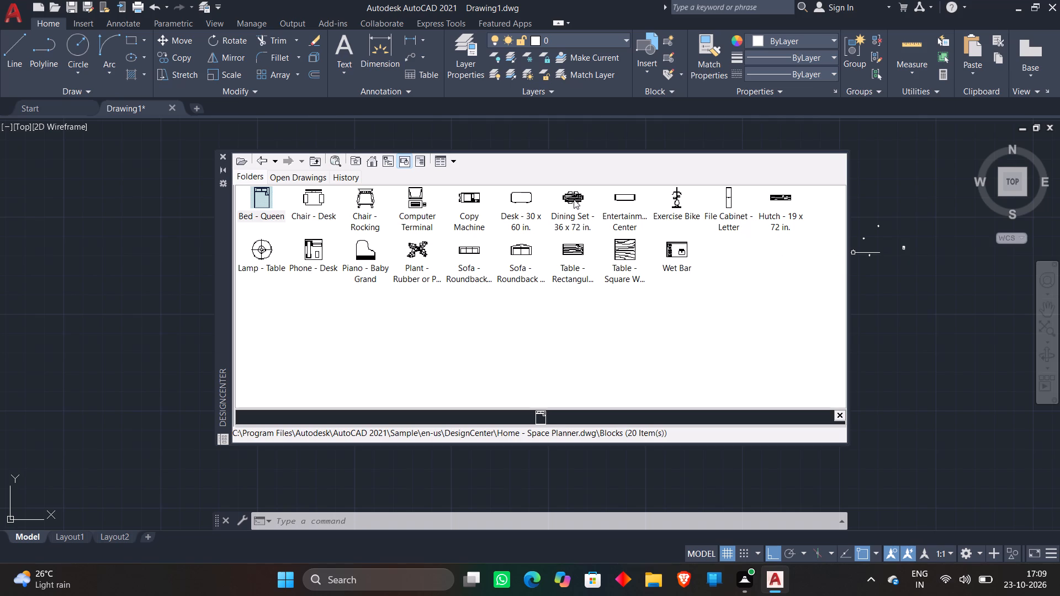
Insert the Dining Set - 36 x 72 in. block at scale 1 above the queen bed block.
double_click(574, 199)
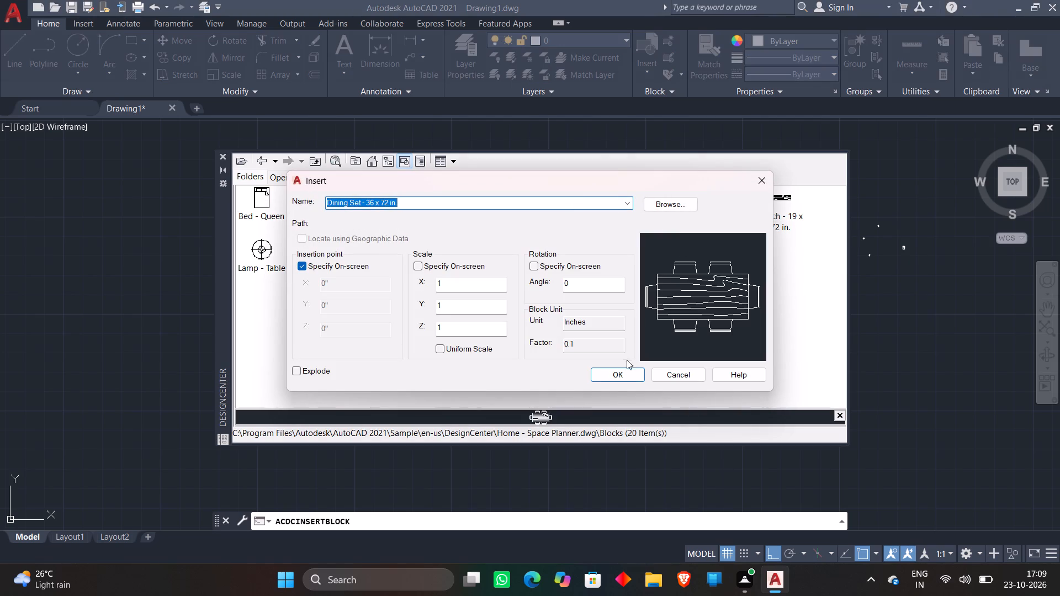
click(613, 372)
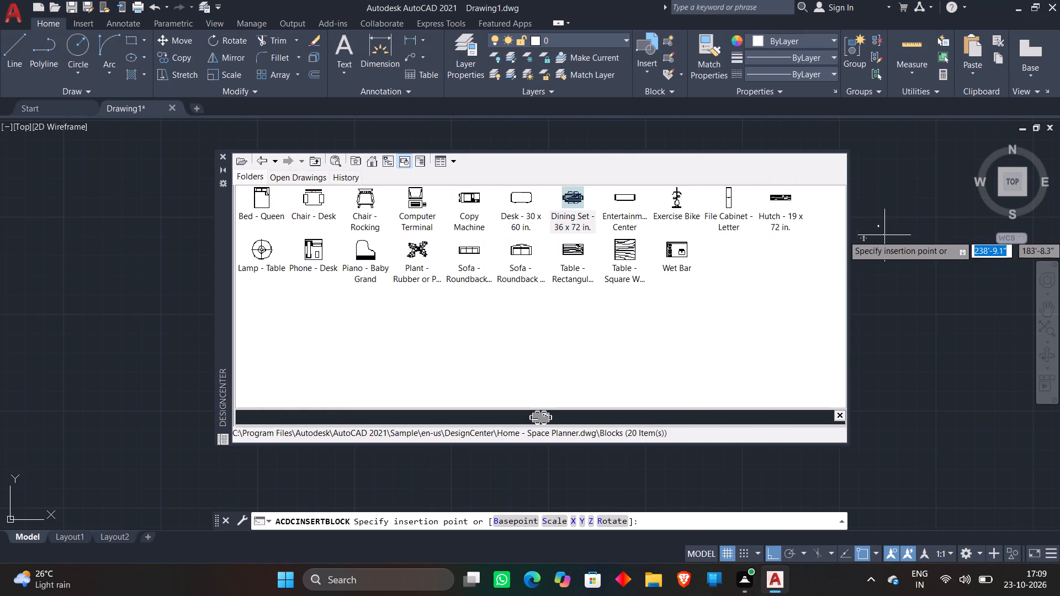
click(905, 219)
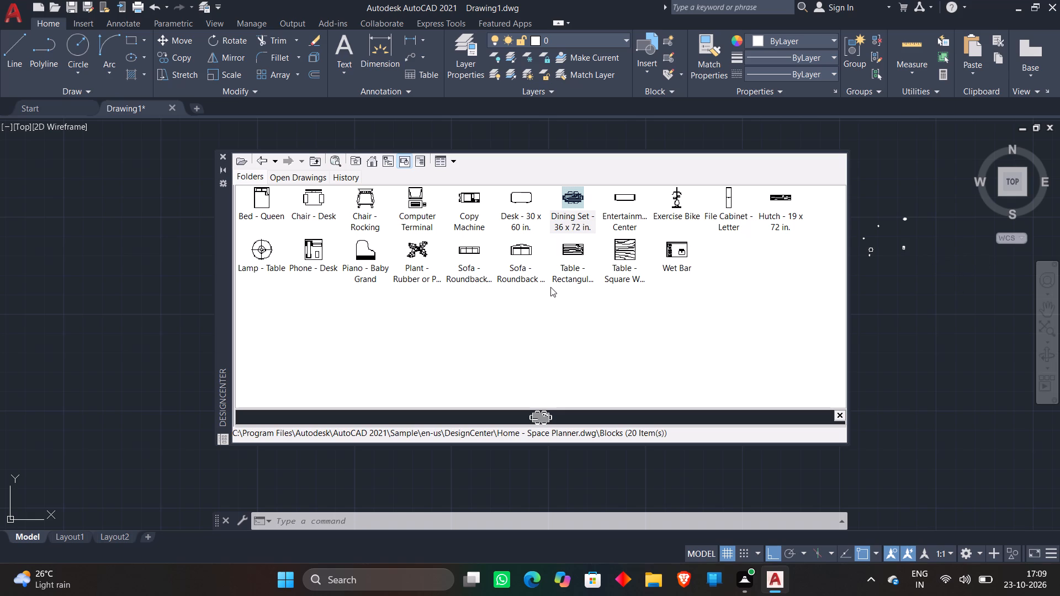
Insert the Sofa - Roundback 7 ft. block below the queen bed block.
double_click(469, 255)
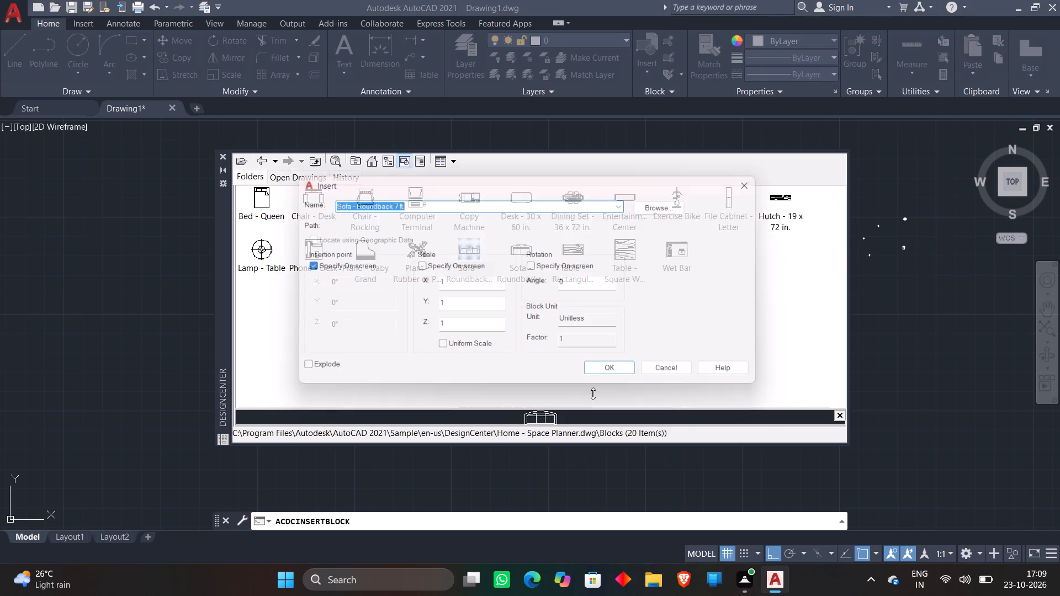
click(614, 375)
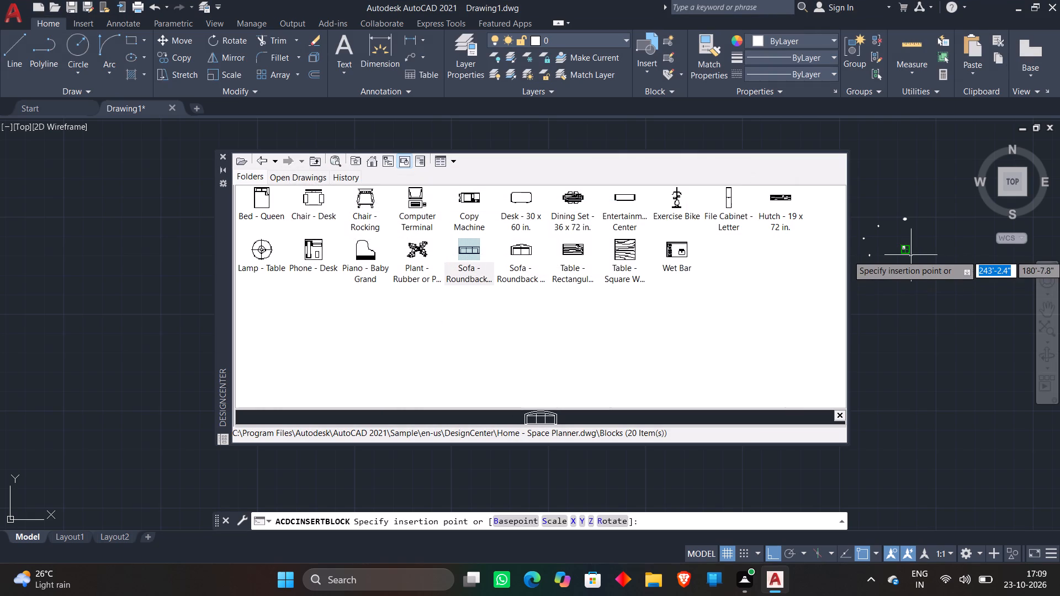
click(909, 273)
Insert the Sofa - Roundback Loveseat 5 ft. block beside the 7 ft. sofa.
double_click(526, 253)
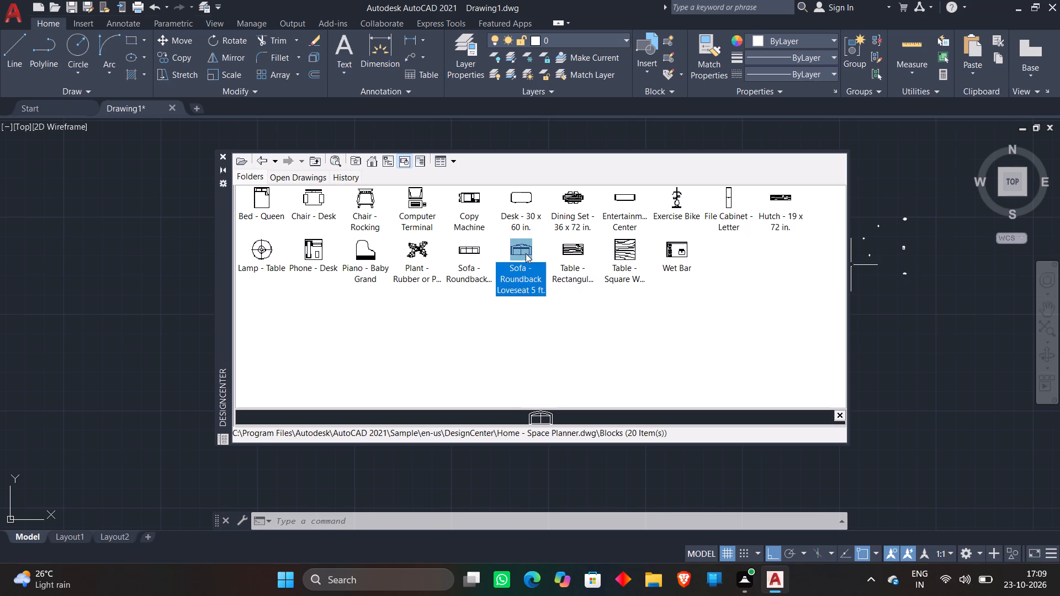
click(604, 370)
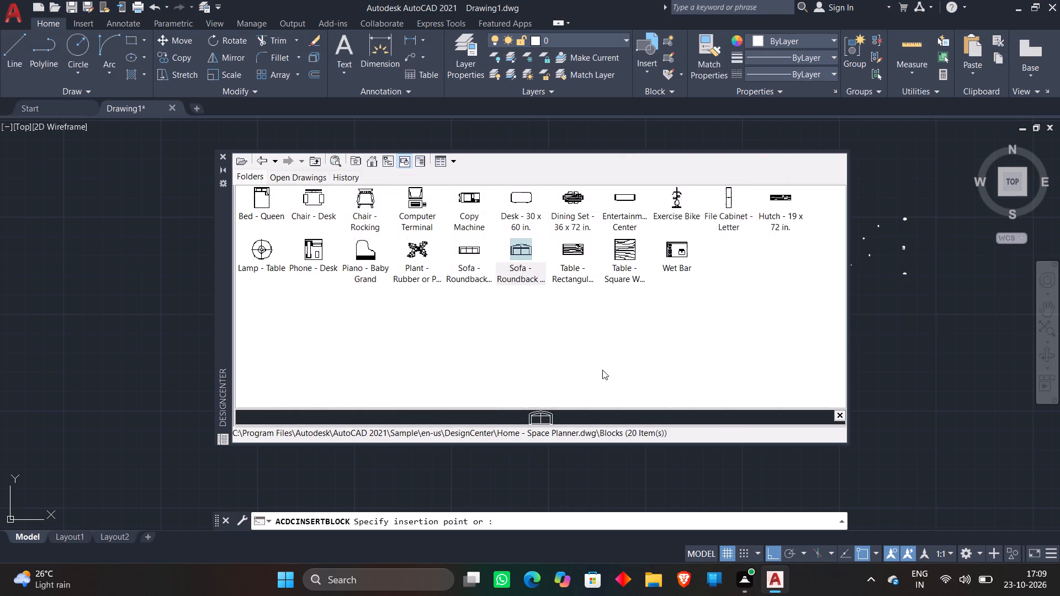
click(884, 283)
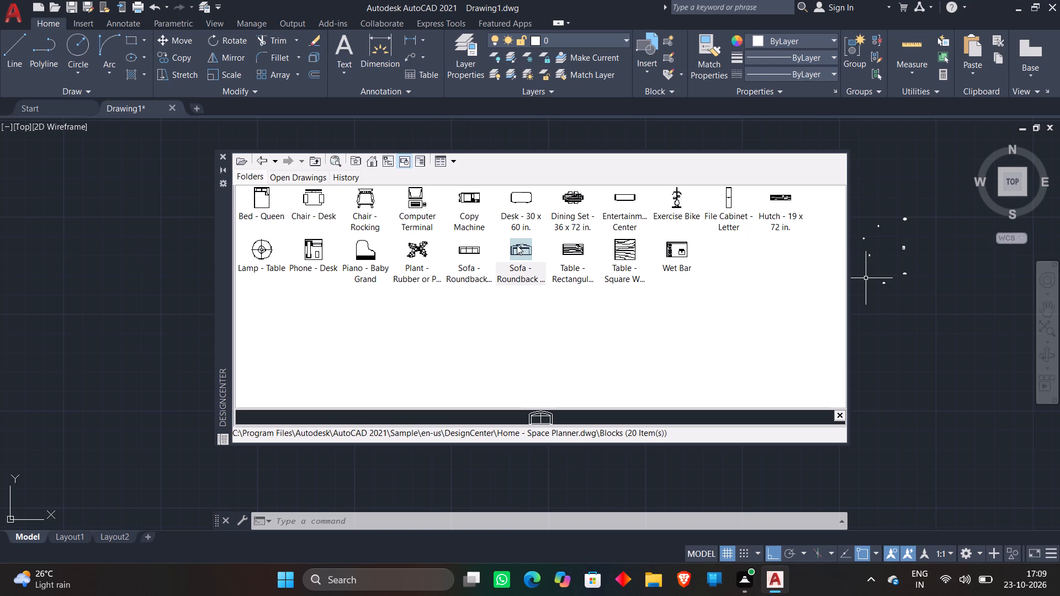
Insert the Table - Rectangular Woodgrain 60 x 30 in. block below the sofas at scale 1 and close DesignCenter.
double_click(573, 252)
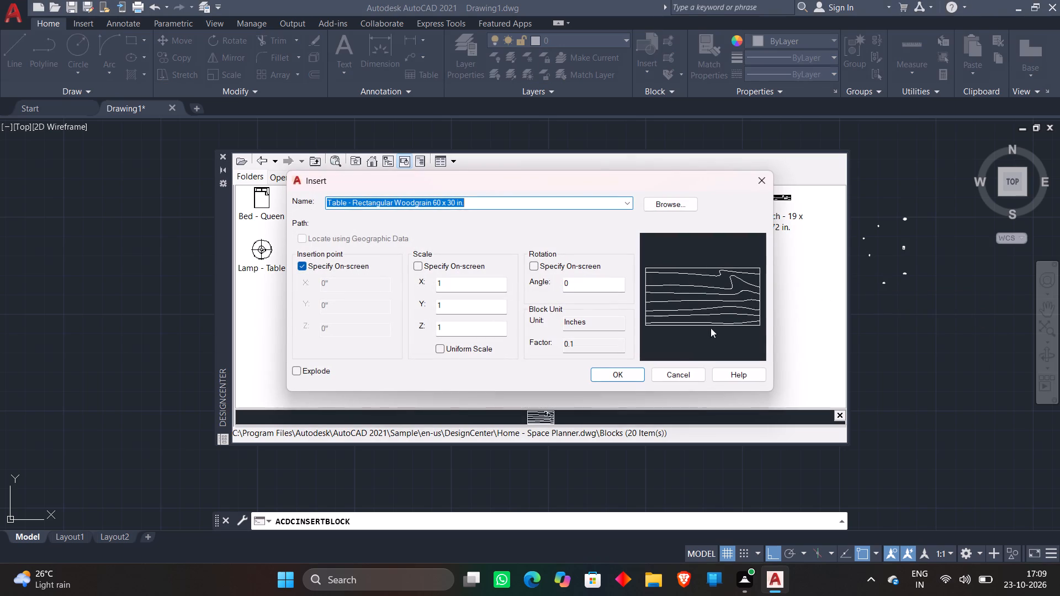
click(631, 373)
click(913, 302)
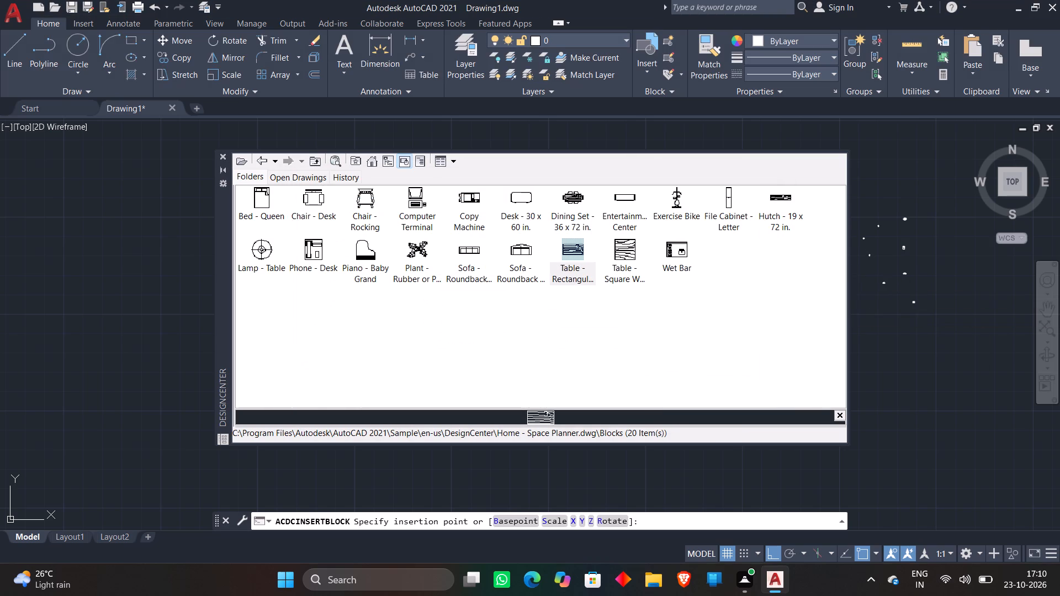
click(222, 155)
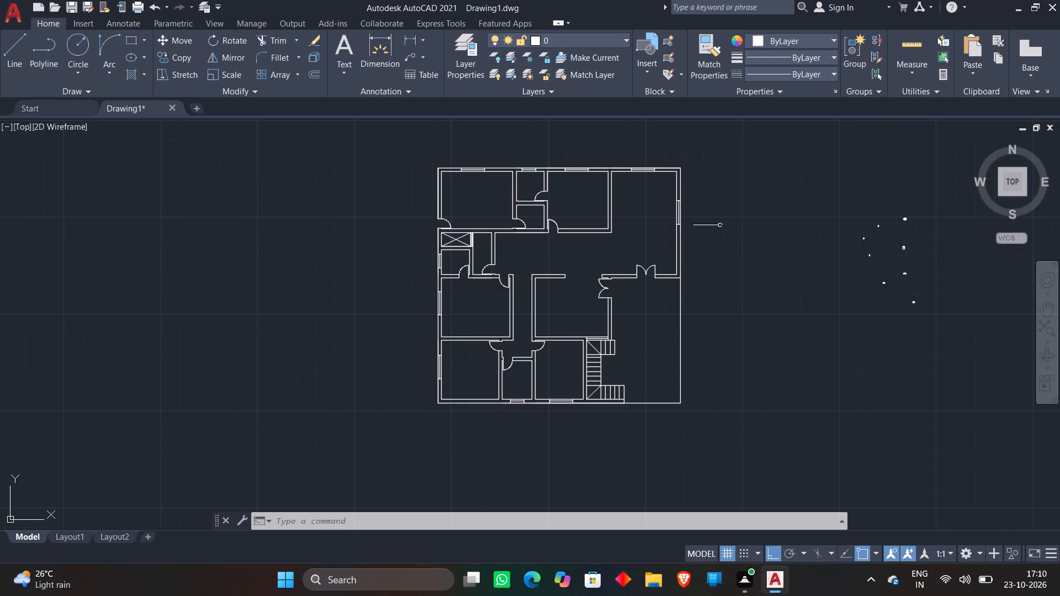
Offset the inner top and left wall lines of the plan's upper-left room 2' into the room.
scroll(466, 118, up, 1)
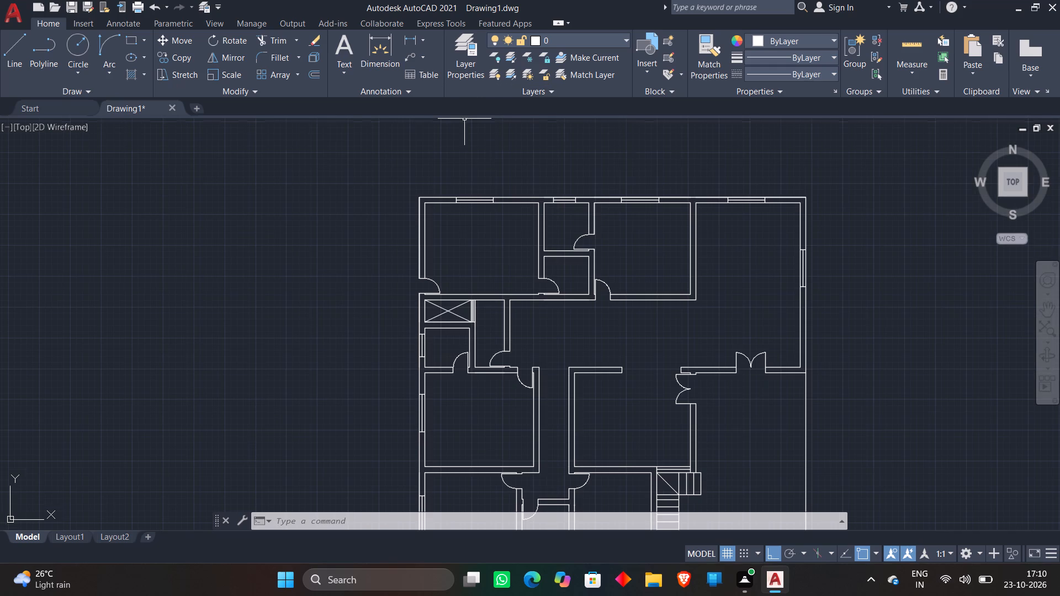
click(316, 73)
text(2')
key(Return)
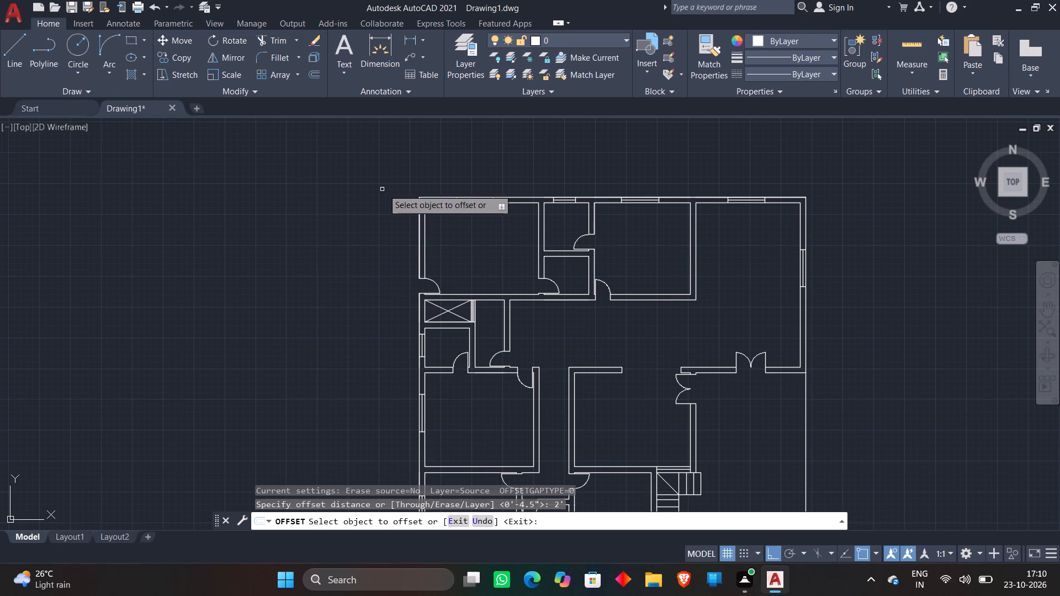
scroll(507, 193, up, 3)
click(473, 237)
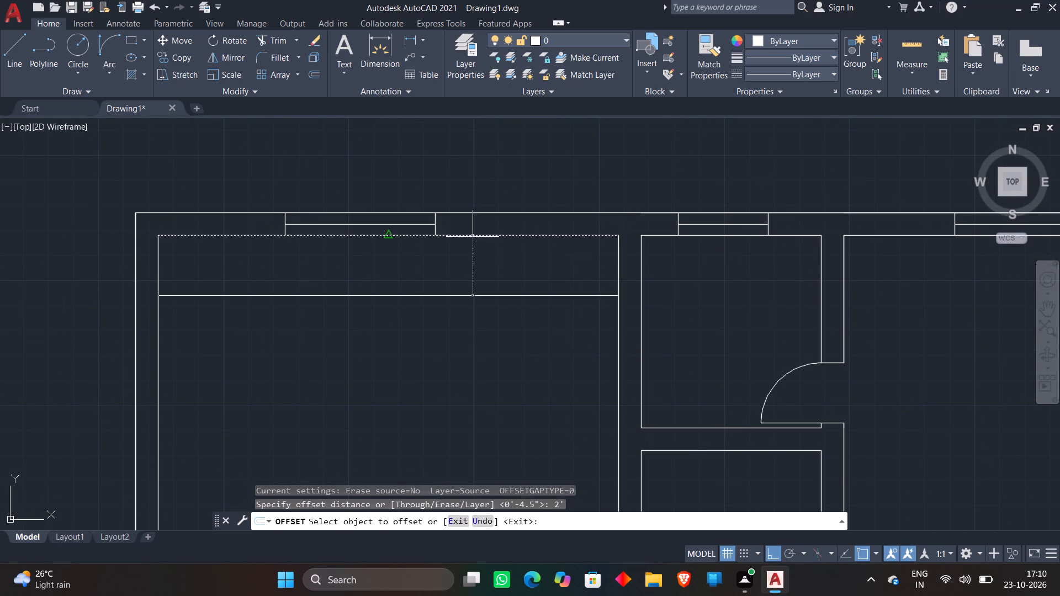
click(467, 313)
scroll(380, 336, down, 1)
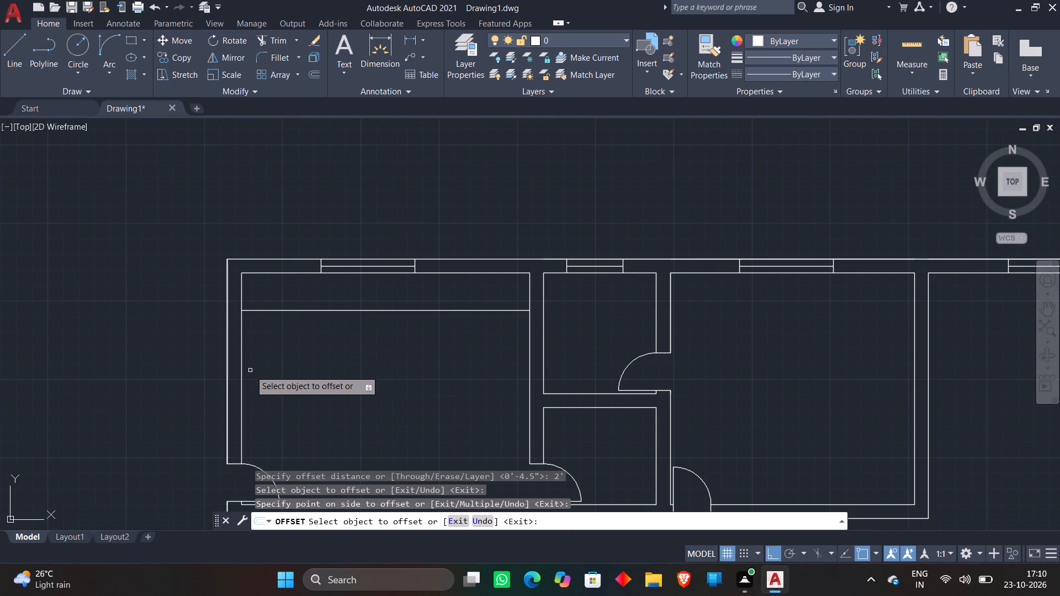
click(241, 377)
click(413, 353)
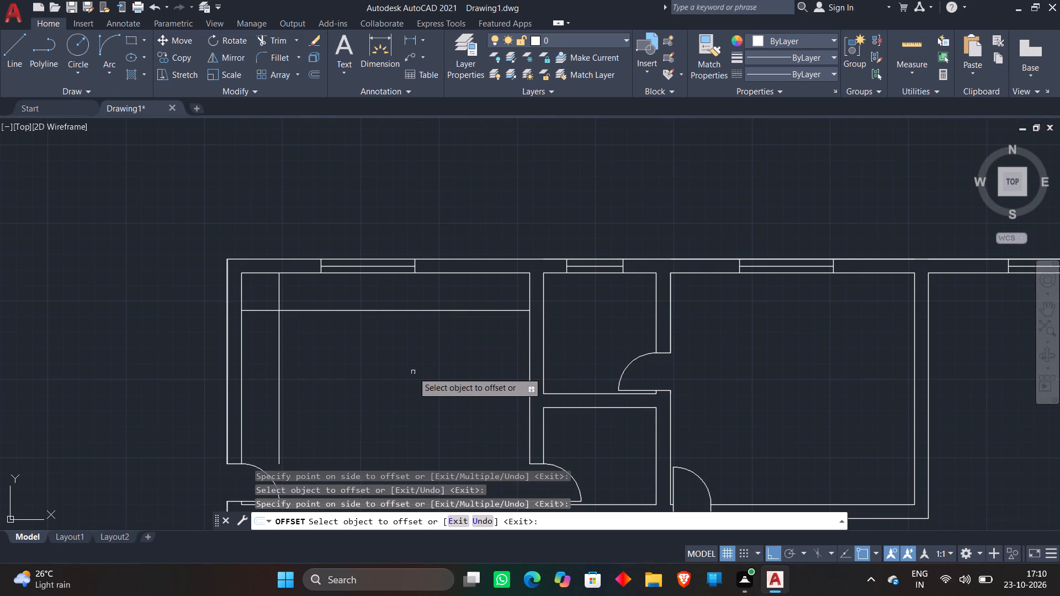
key(Escape)
Extend the door jamb line on the upper-left room's left wall to the vertical offset line.
key(e)
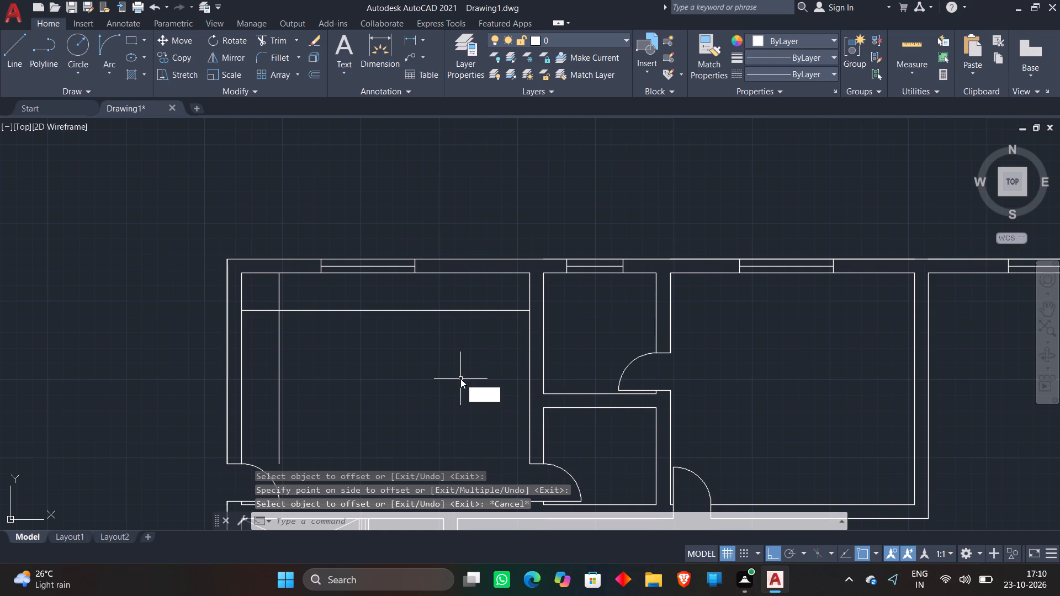
key(x)
key(space)
click(236, 464)
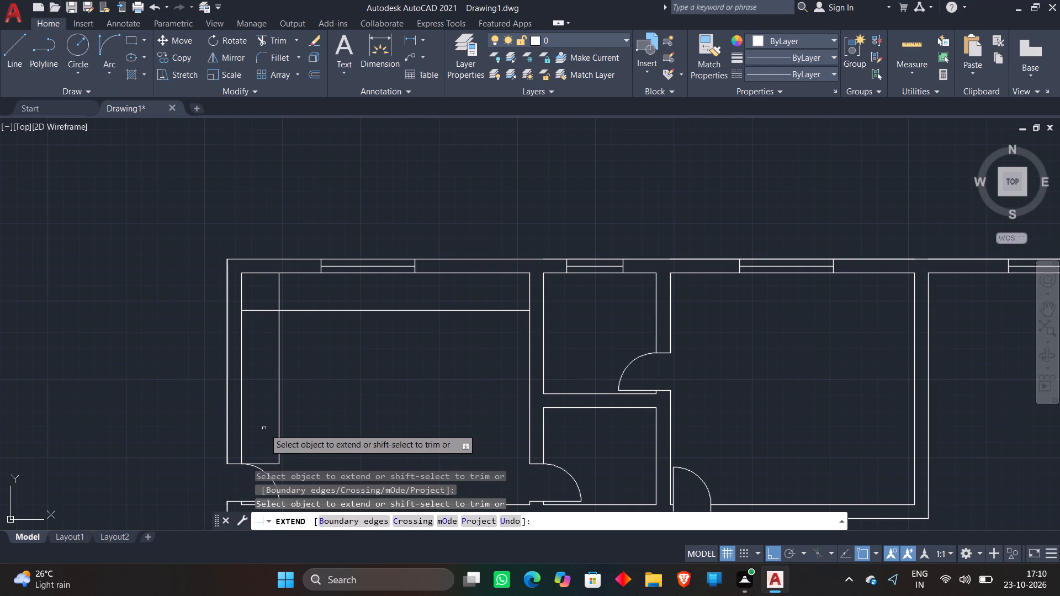
key(Escape)
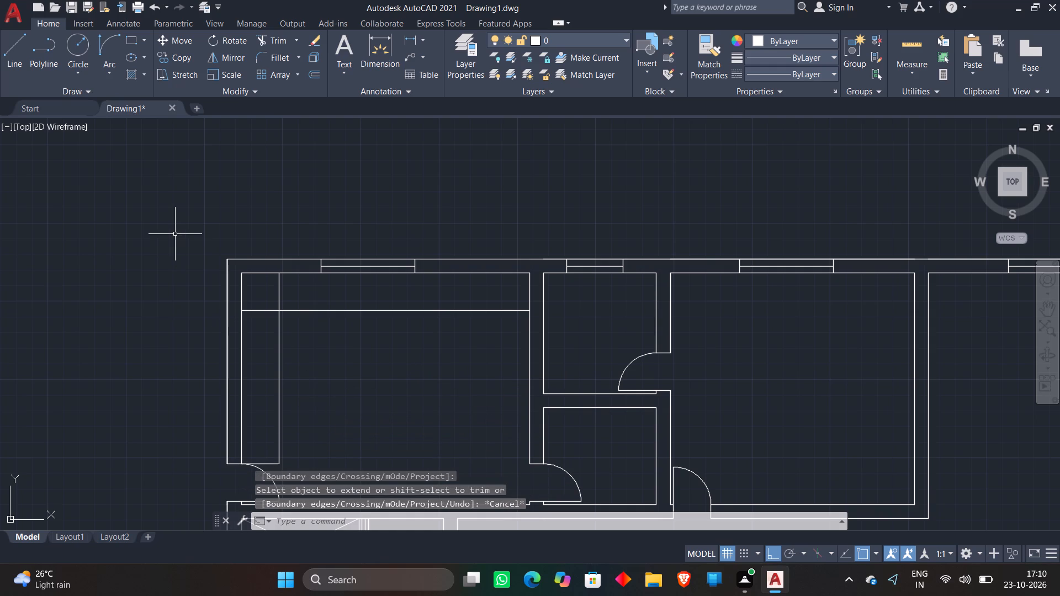
Trim the two crossing offset line ends at the upper-left room's corner to form an L-shaped counter edge.
key(t)
text(r)
key(space)
scroll(236, 292, up, 2)
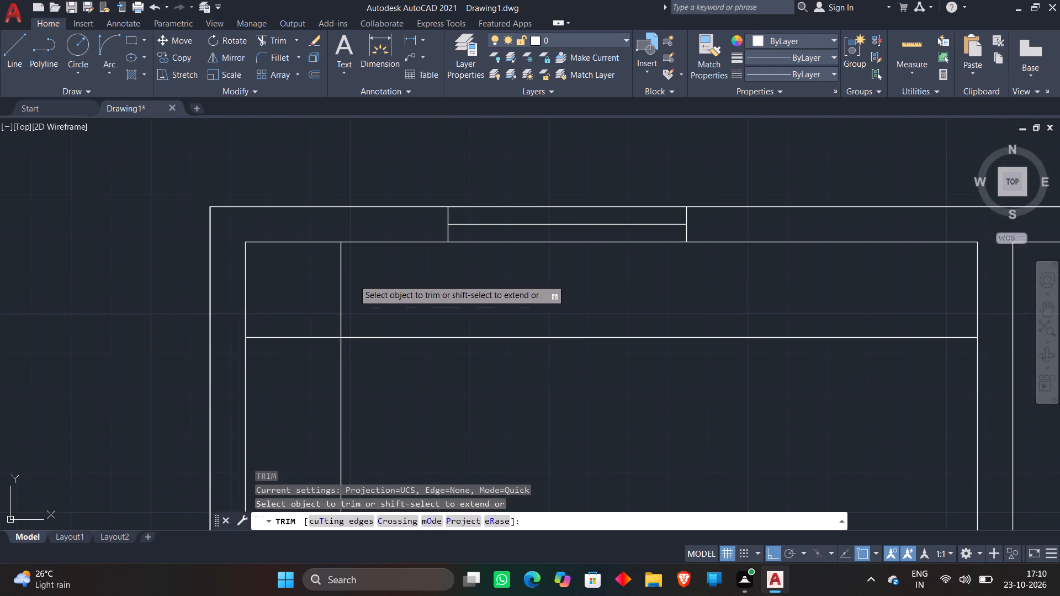
click(353, 279)
click(282, 344)
key(Escape)
Examine the inserted furniture blocks lying beside the floor plan.
scroll(618, 296, down, 3)
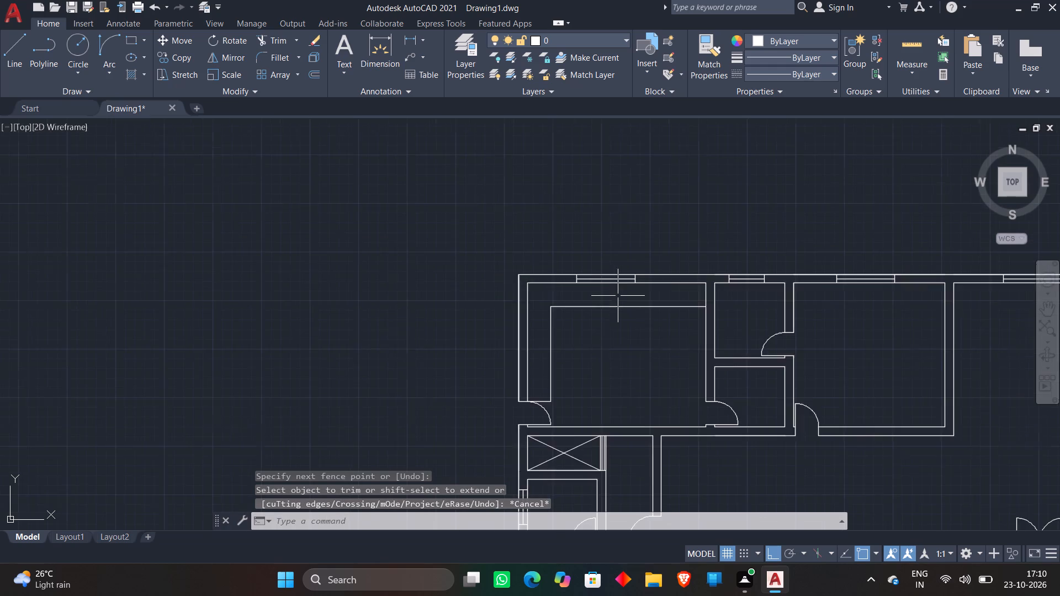
scroll(618, 296, down, 1)
scroll(723, 302, down, 1)
middle_drag(900, 333, 900, 333)
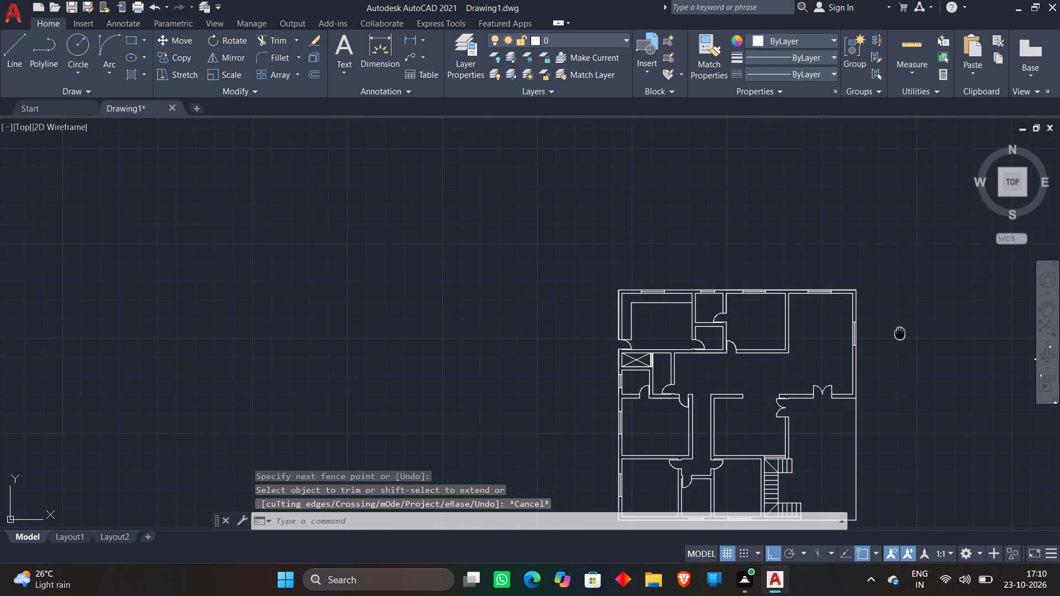
middle_drag(900, 333, 686, 302)
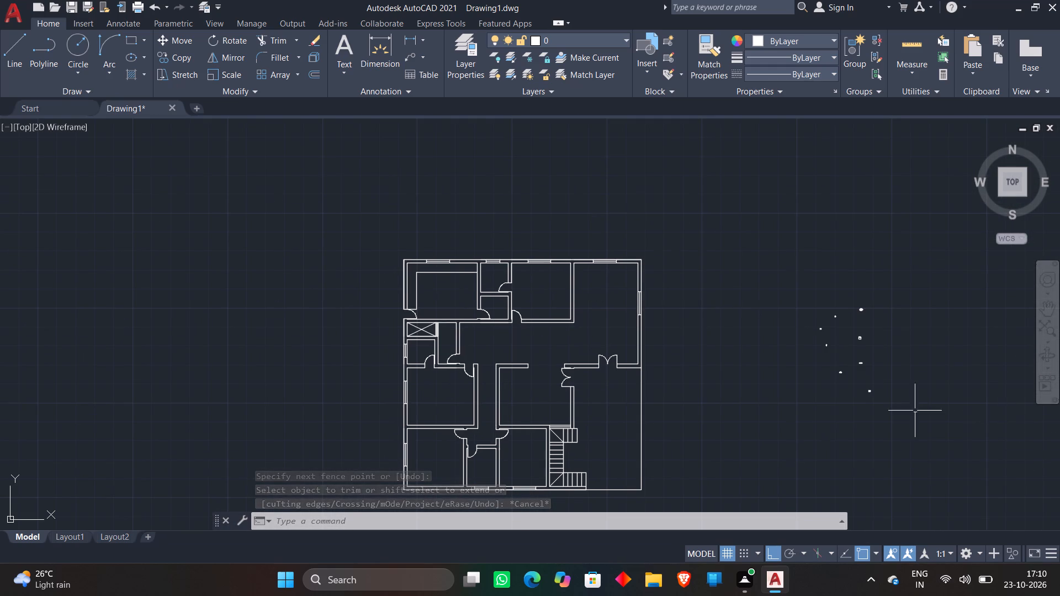
scroll(867, 407, up, 3)
scroll(865, 345, up, 3)
scroll(789, 363, down, 3)
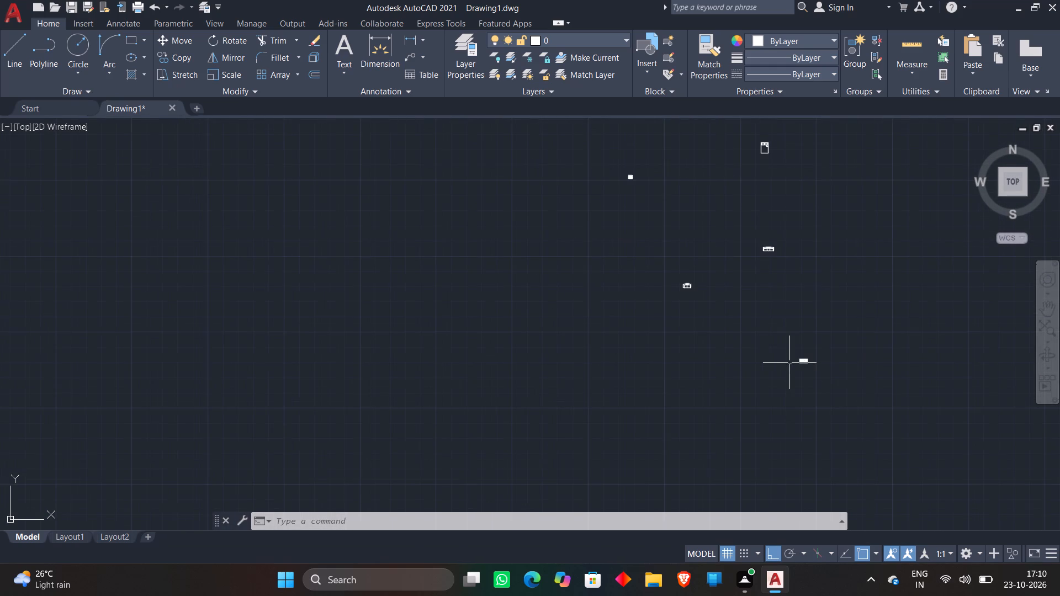
Move the stove block from beside the floor plan onto the top counter of the upper-left room, with Ortho off.
middle_drag(737, 233, 748, 335)
scroll(662, 301, up, 3)
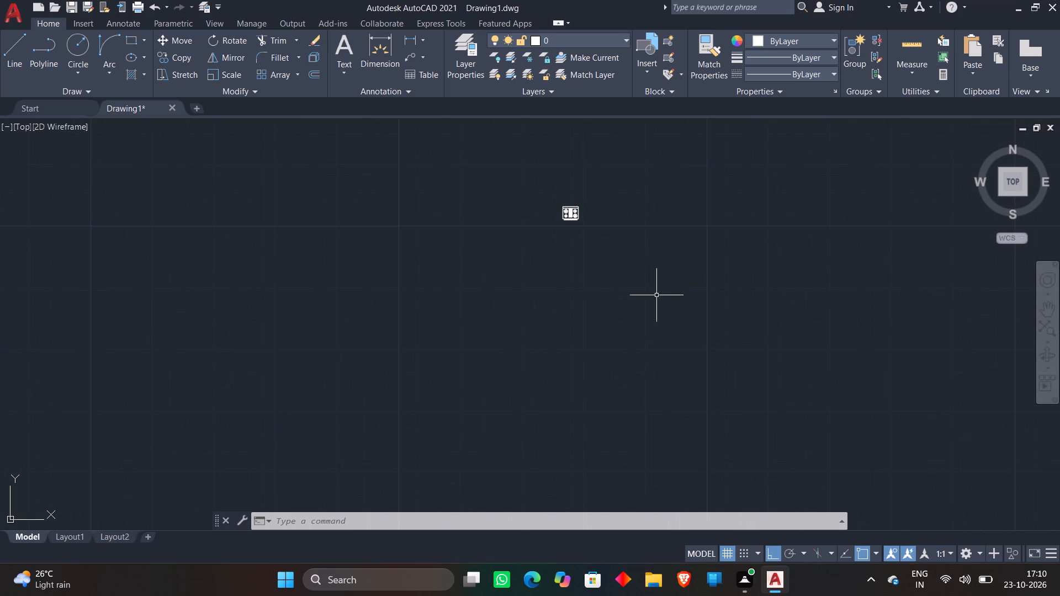
middle_drag(651, 294, 709, 422)
scroll(709, 422, up, 1)
click(481, 228)
click(681, 323)
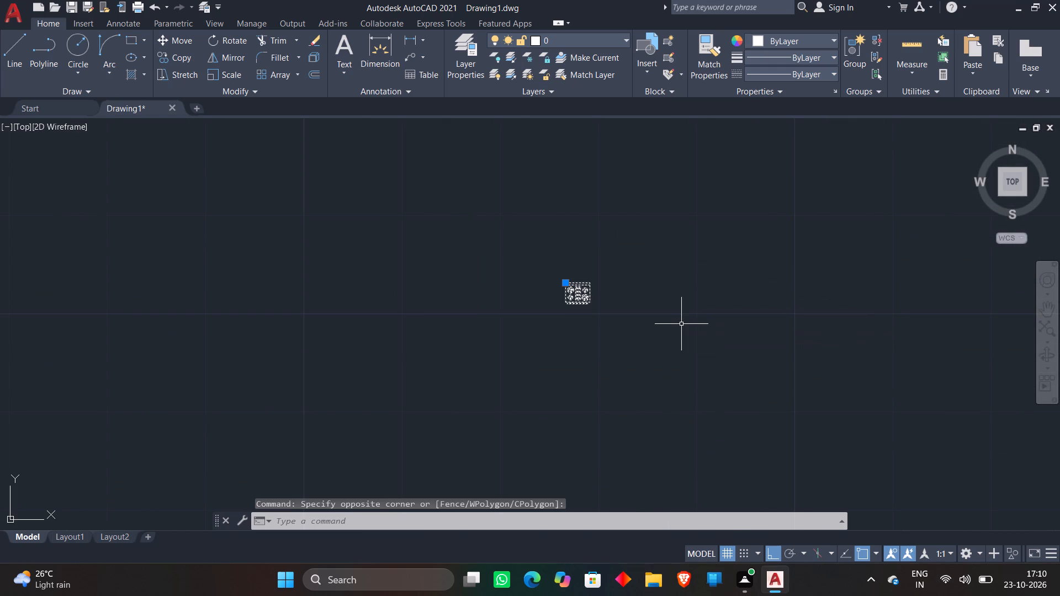
key(m)
key(space)
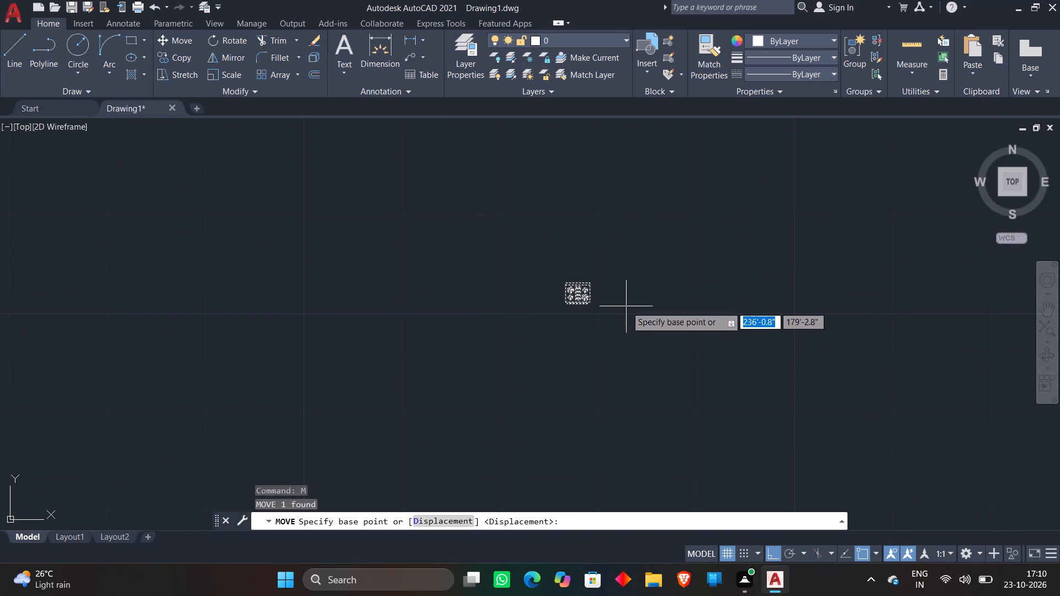
click(608, 309)
scroll(513, 259, down, 3)
scroll(385, 256, down, 2)
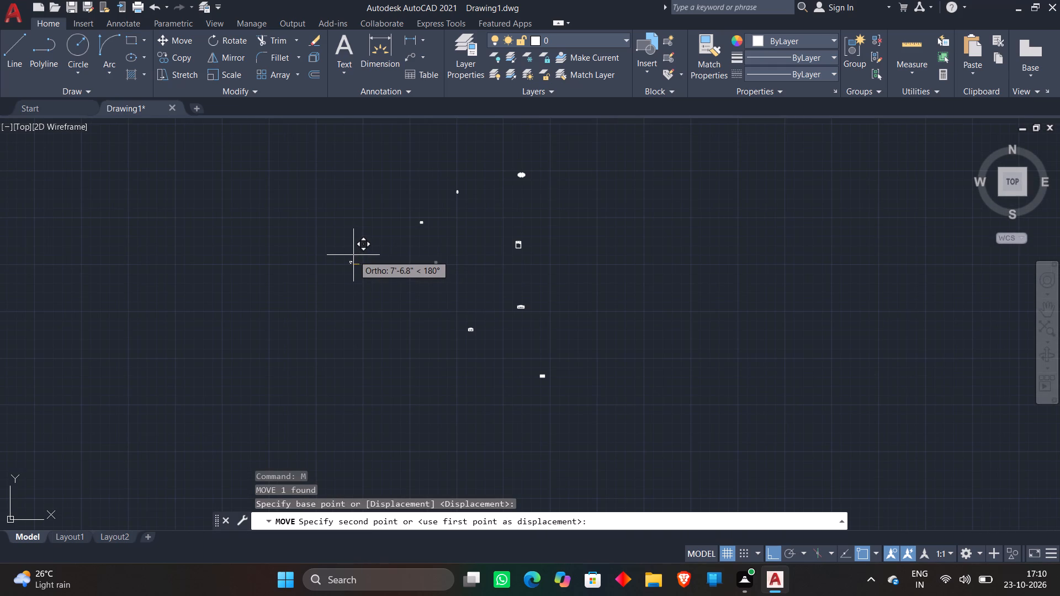
key(F8)
middle_drag(342, 245, 569, 370)
scroll(348, 209, down, 2)
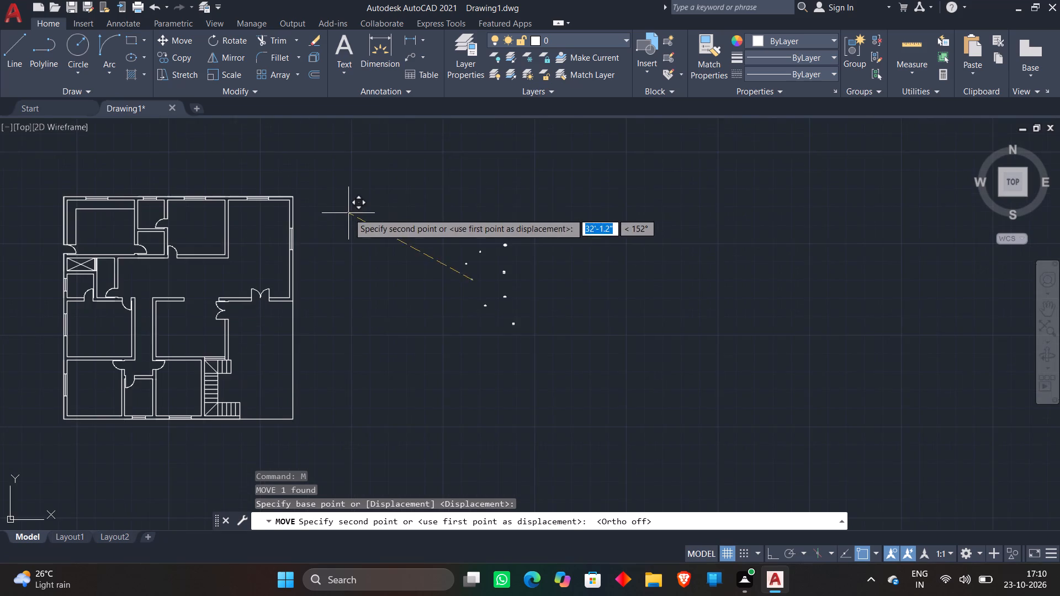
middle_drag(348, 213, 627, 214)
scroll(381, 209, up, 7)
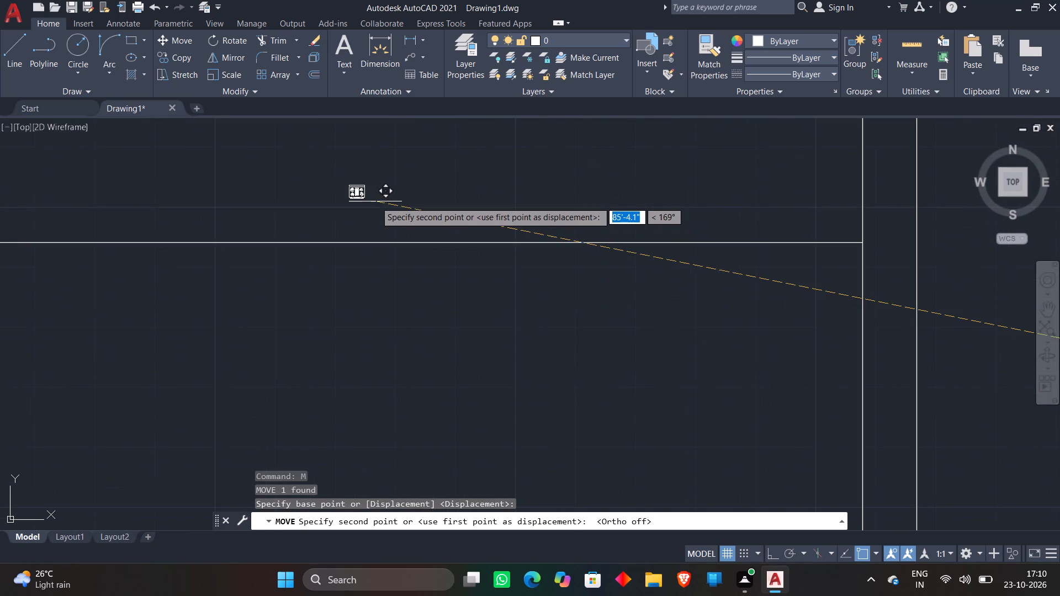
scroll(375, 201, down, 2)
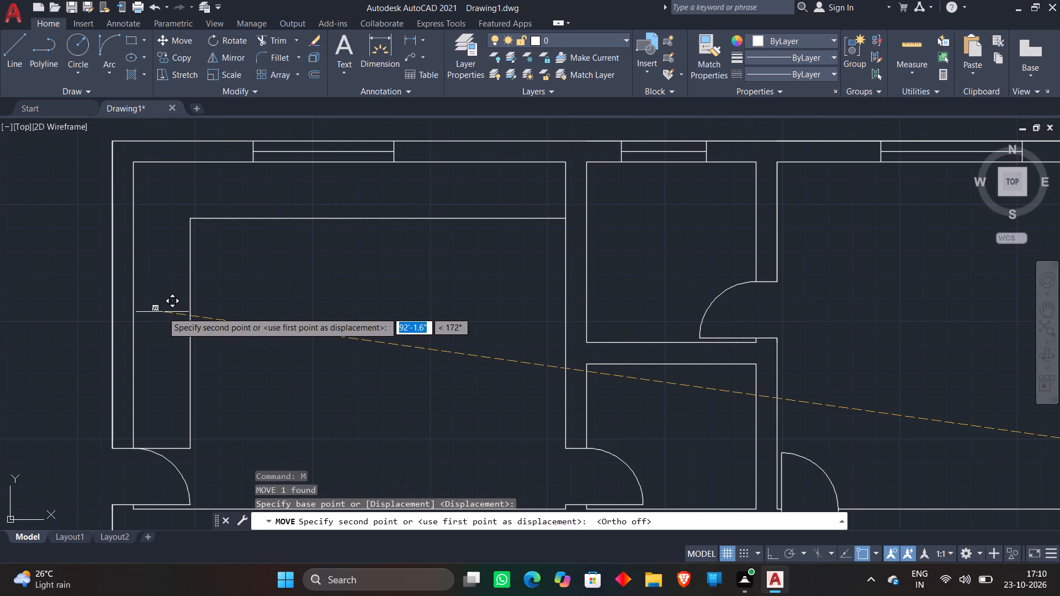
scroll(313, 190, up, 2)
click(331, 190)
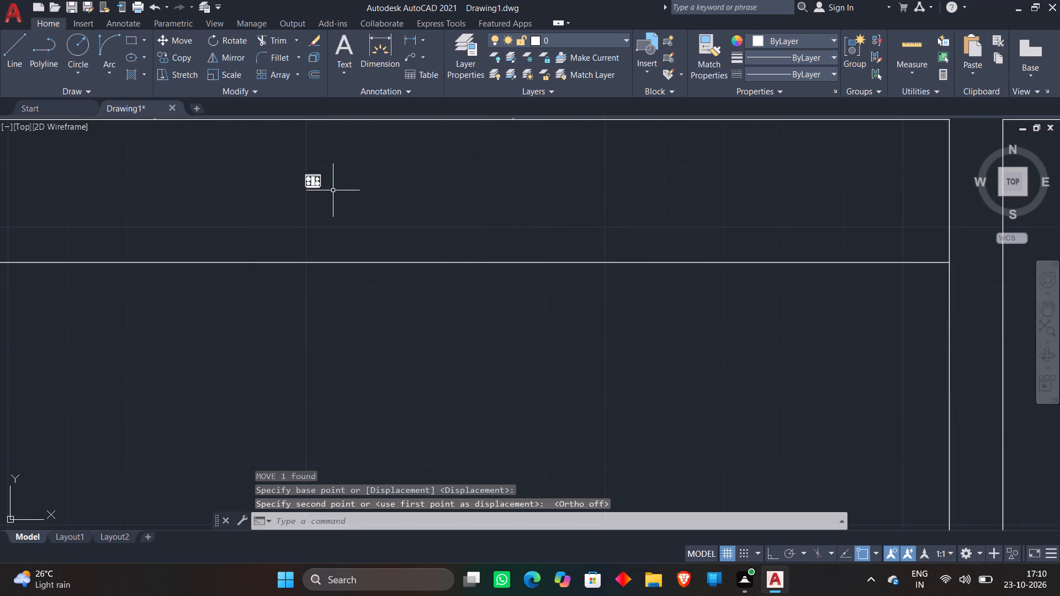
Scale up the stove block by eye until it nearly matches the counter's depth.
scroll(333, 191, down, 3)
middle_drag(331, 238, 337, 321)
scroll(337, 270, up, 3)
click(273, 248)
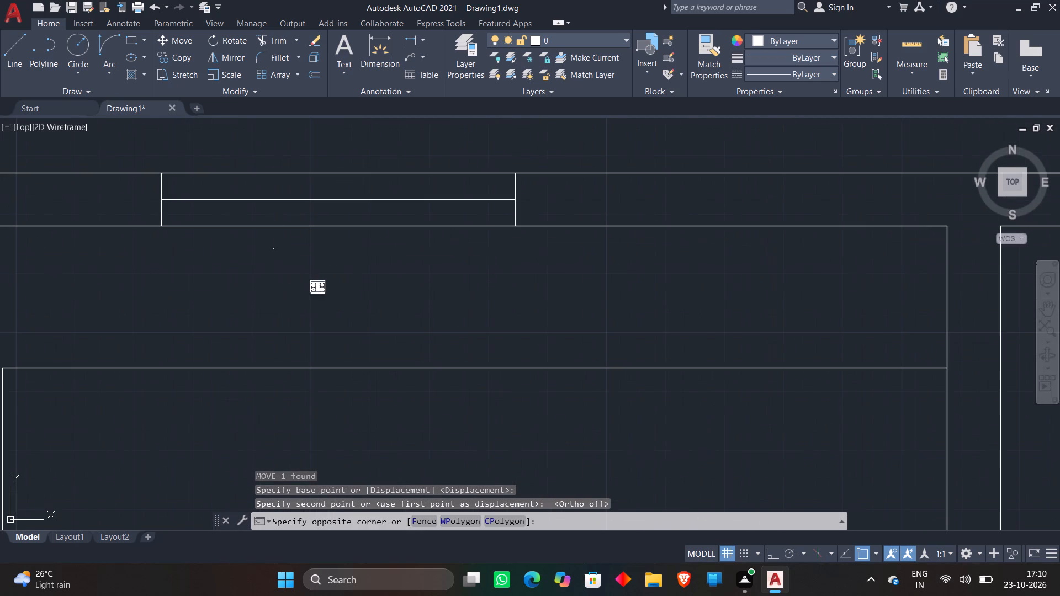
click(415, 324)
right_click(405, 311)
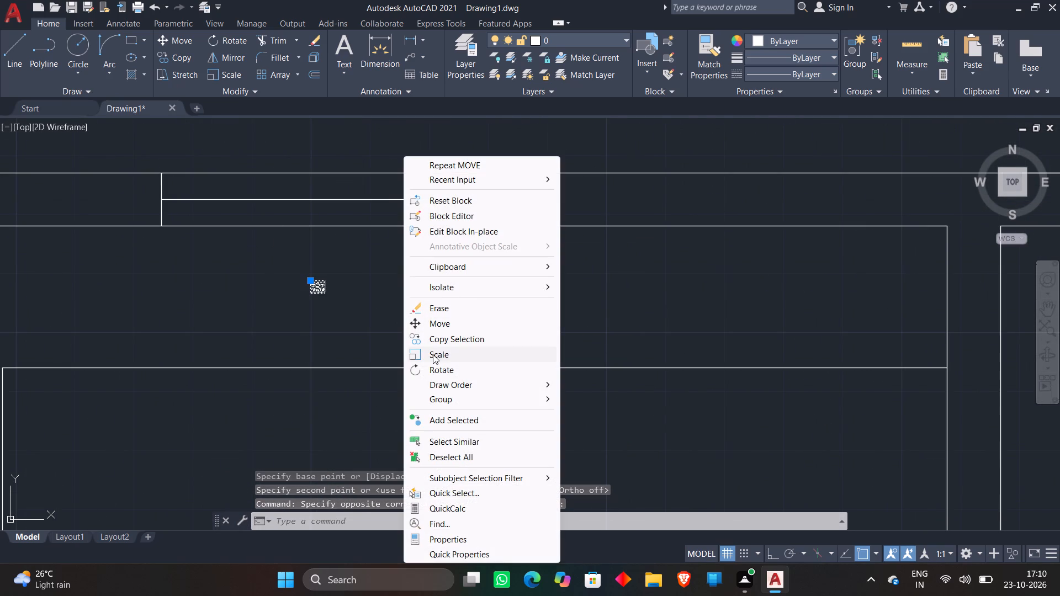
click(433, 354)
click(321, 262)
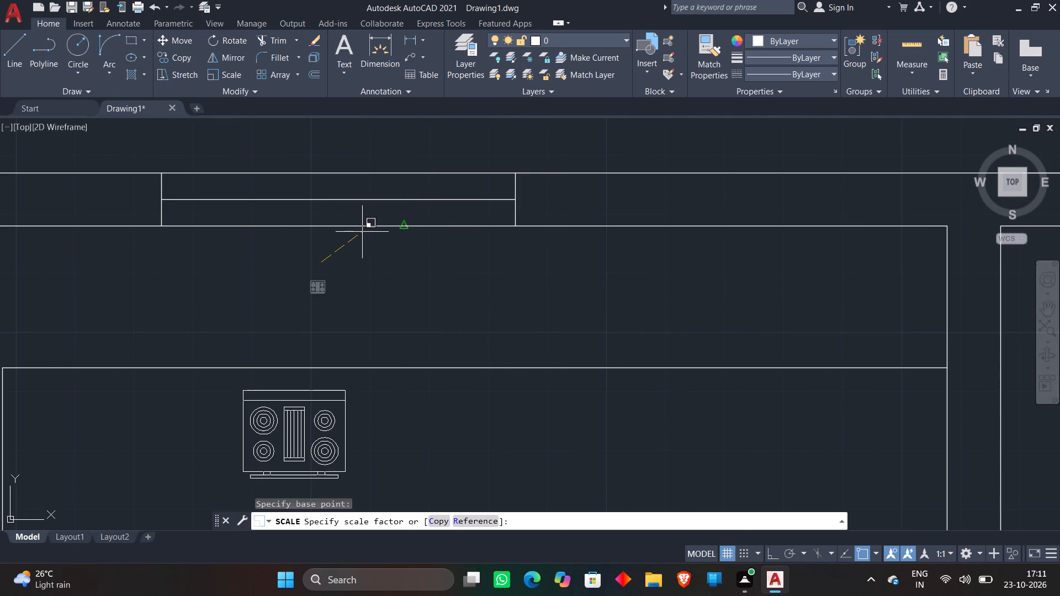
click(395, 248)
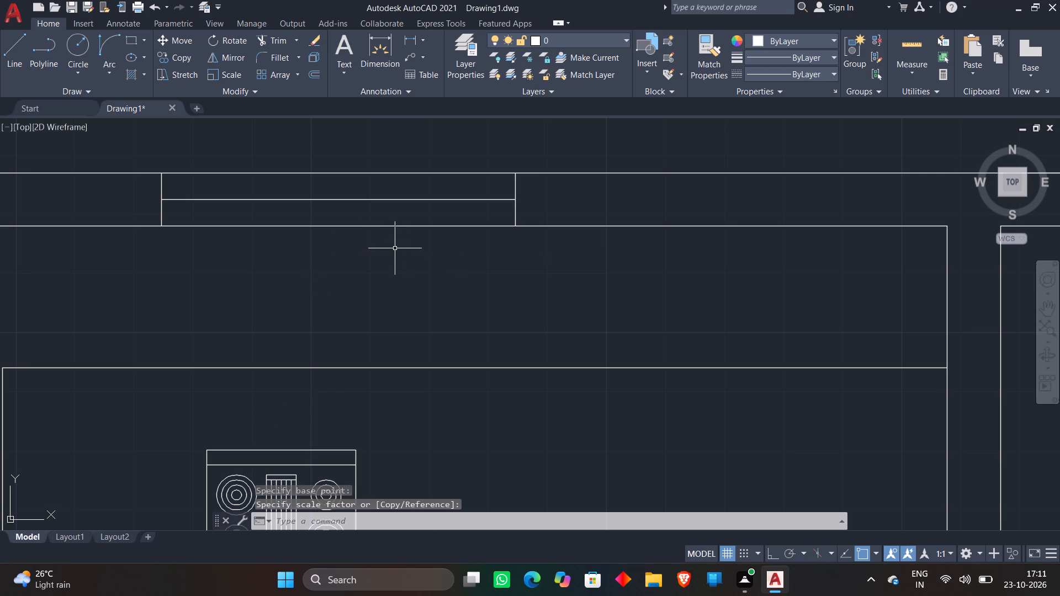
Move the enlarged stove onto the top counter, directly below the upper-left room's window.
scroll(385, 265, down, 2)
click(357, 342)
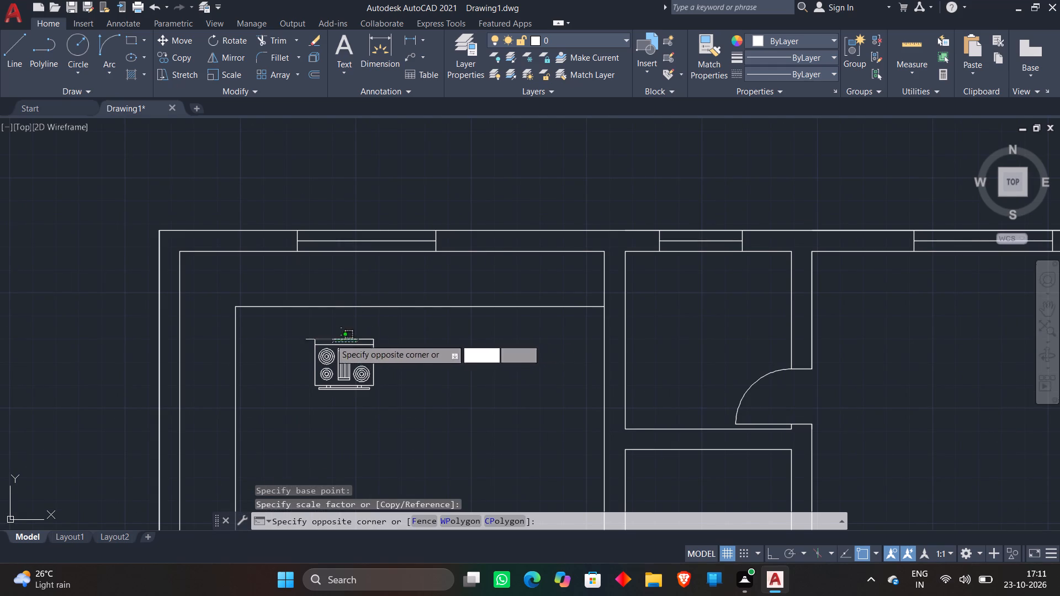
click(301, 335)
key(m)
key(space)
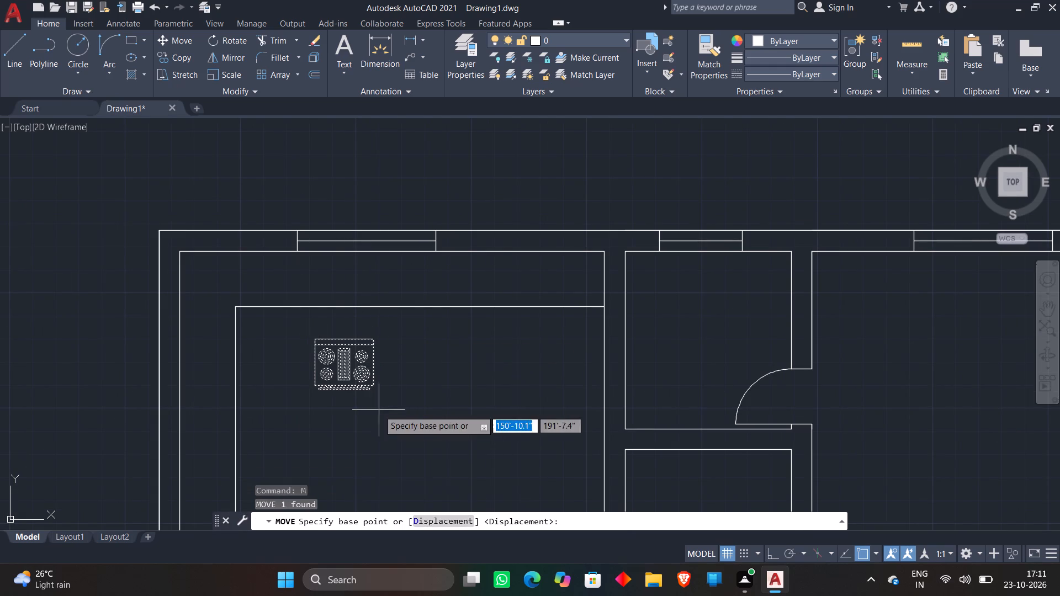
click(357, 396)
scroll(412, 302, up, 2)
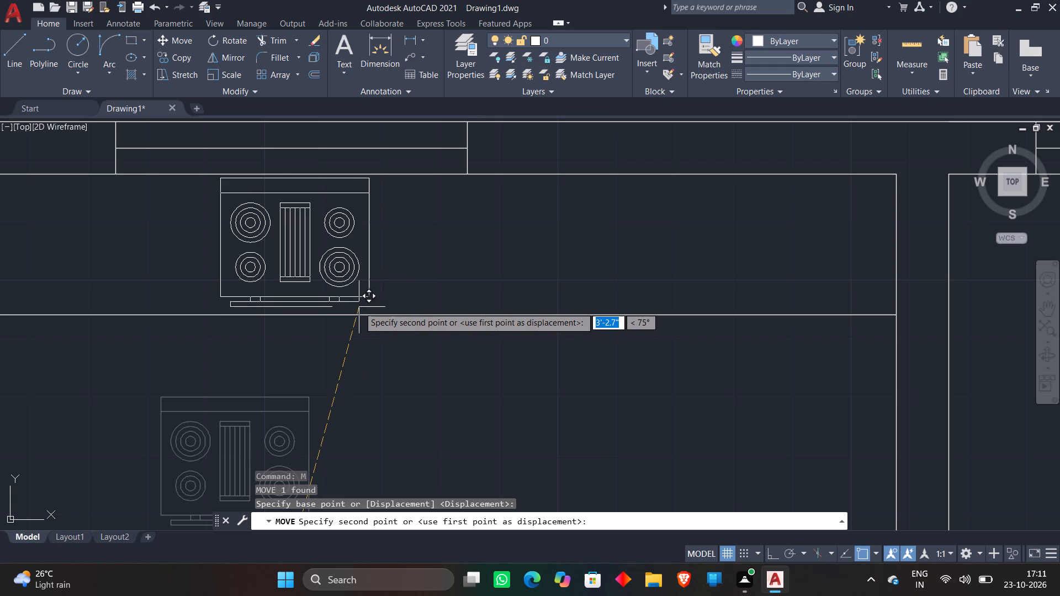
click(359, 307)
Examine the remaining furniture and fixture blocks beside the floor plan to find the sink.
scroll(440, 310, down, 2)
scroll(514, 305, down, 1)
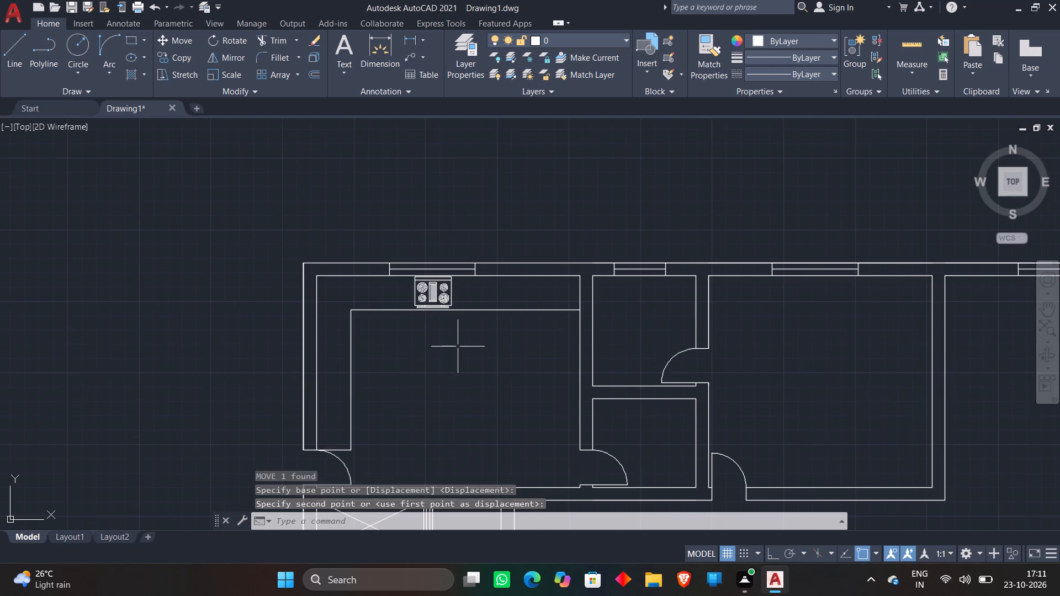
scroll(457, 344, down, 4)
scroll(711, 371, up, 3)
scroll(648, 411, up, 3)
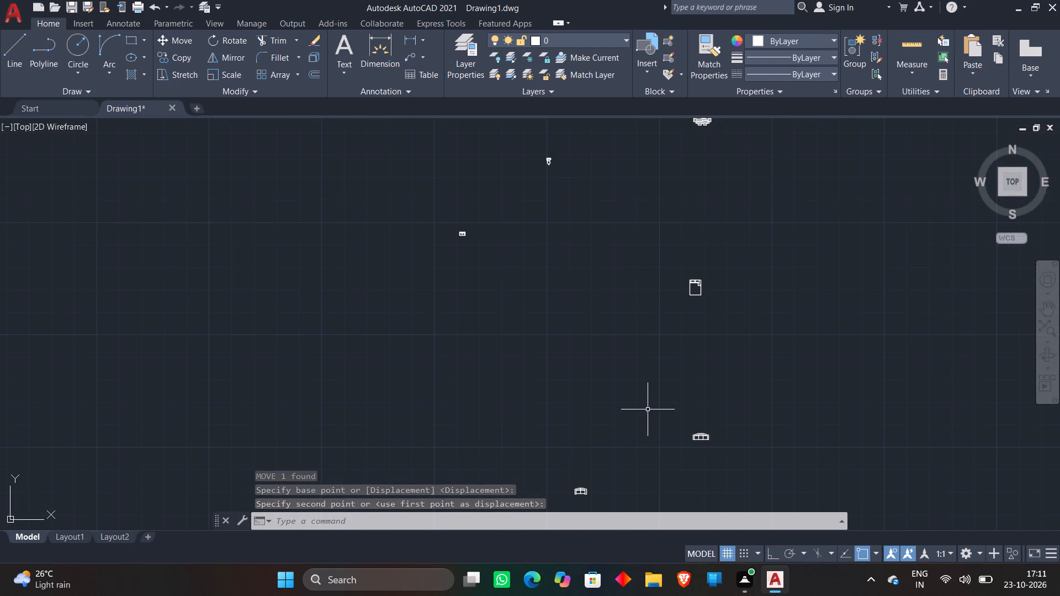
scroll(570, 200, down, 2)
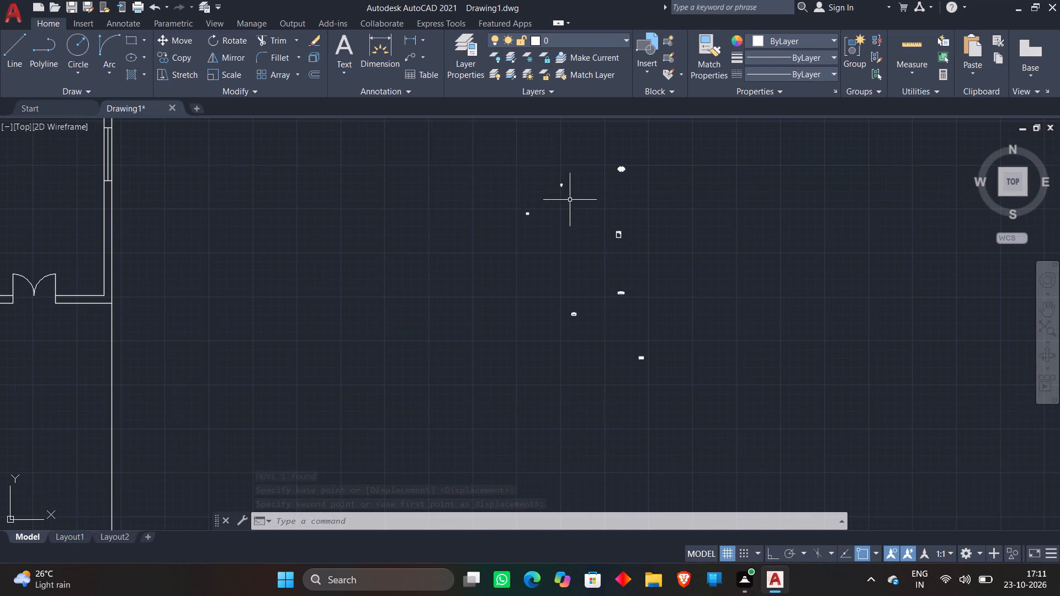
scroll(637, 345, up, 3)
scroll(467, 284, down, 2)
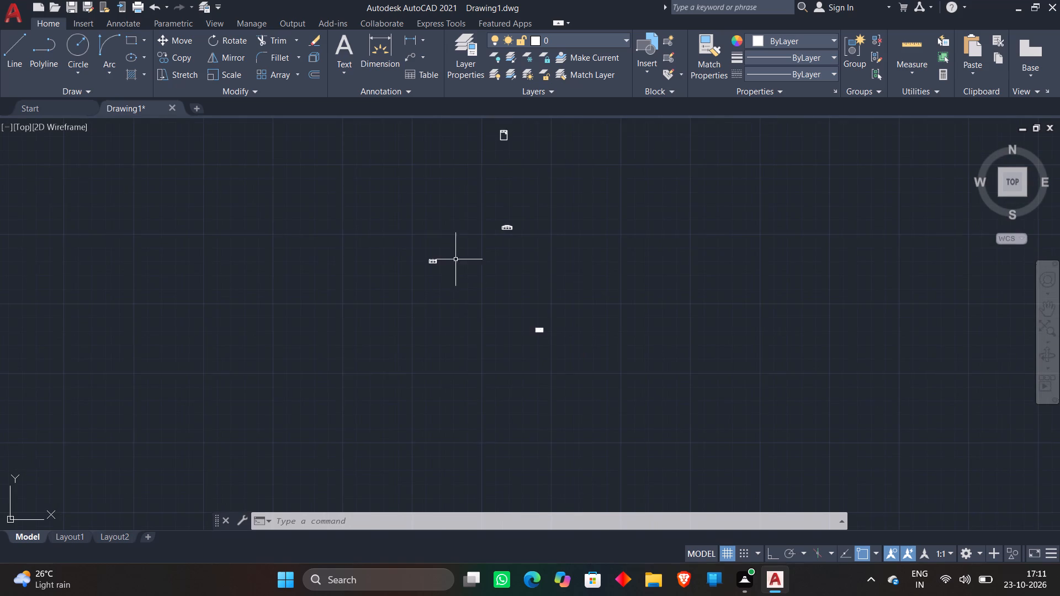
scroll(431, 219, down, 1)
middle_drag(423, 220, 436, 267)
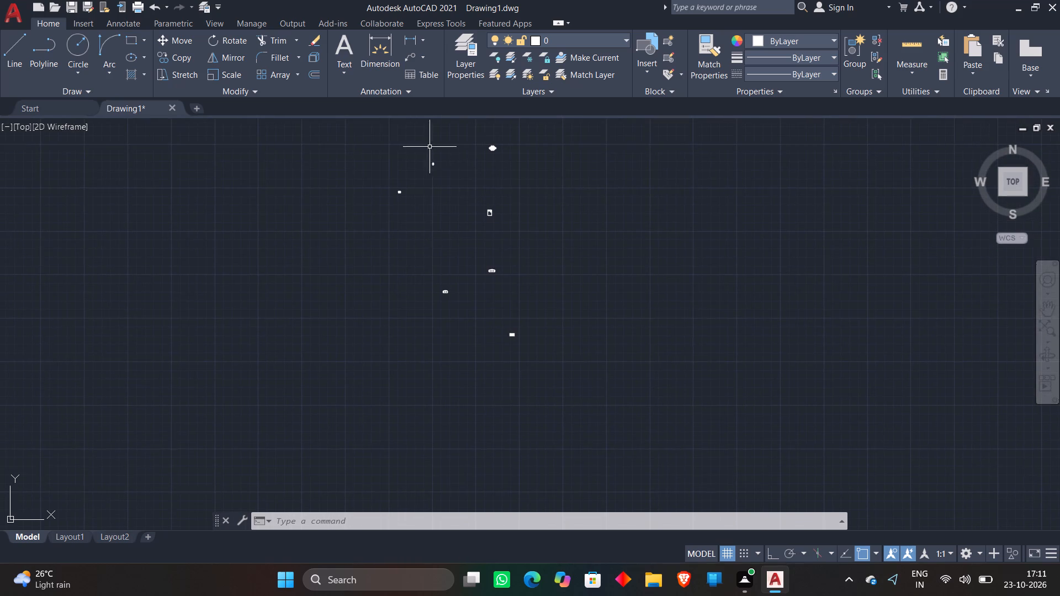
scroll(420, 152, up, 6)
scroll(437, 201, down, 3)
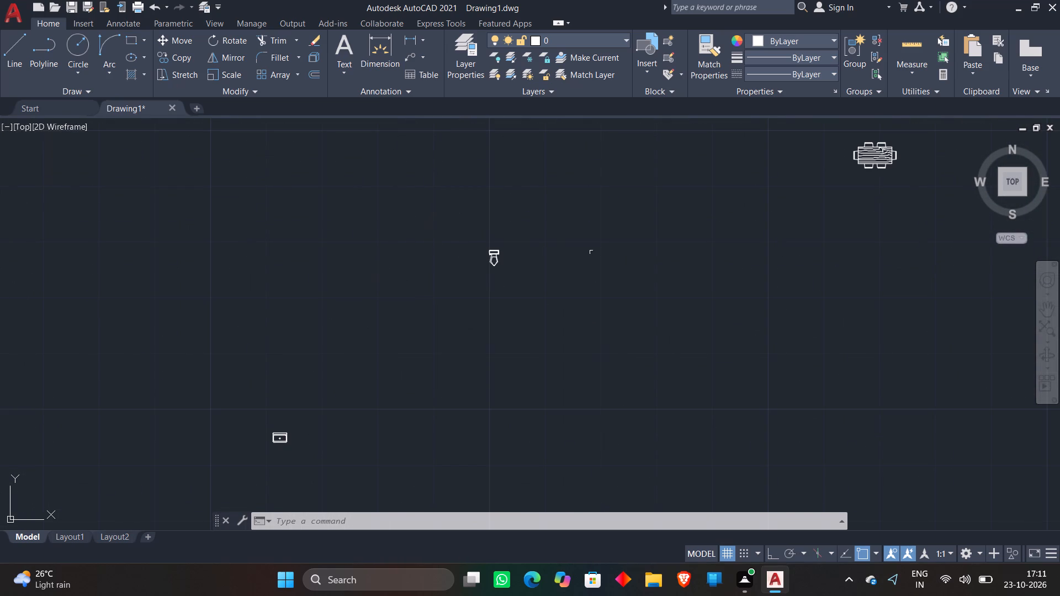
scroll(496, 257, up, 5)
scroll(434, 291, up, 5)
scroll(431, 285, down, 2)
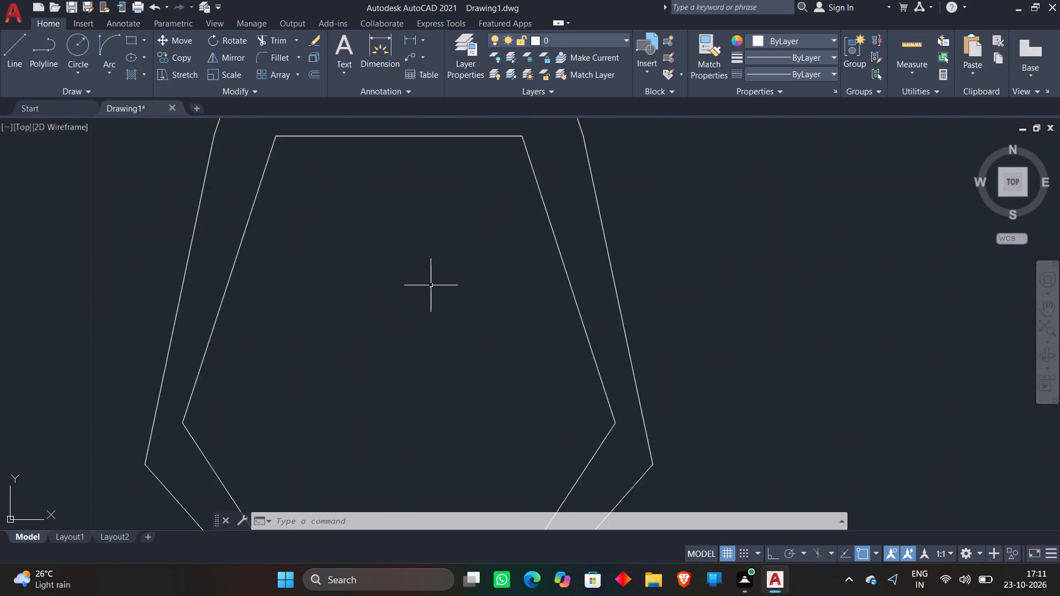
Move the sink block from beside the floor plan onto the right part of the upper-left room's top counter.
scroll(431, 285, down, 17)
scroll(334, 318, down, 7)
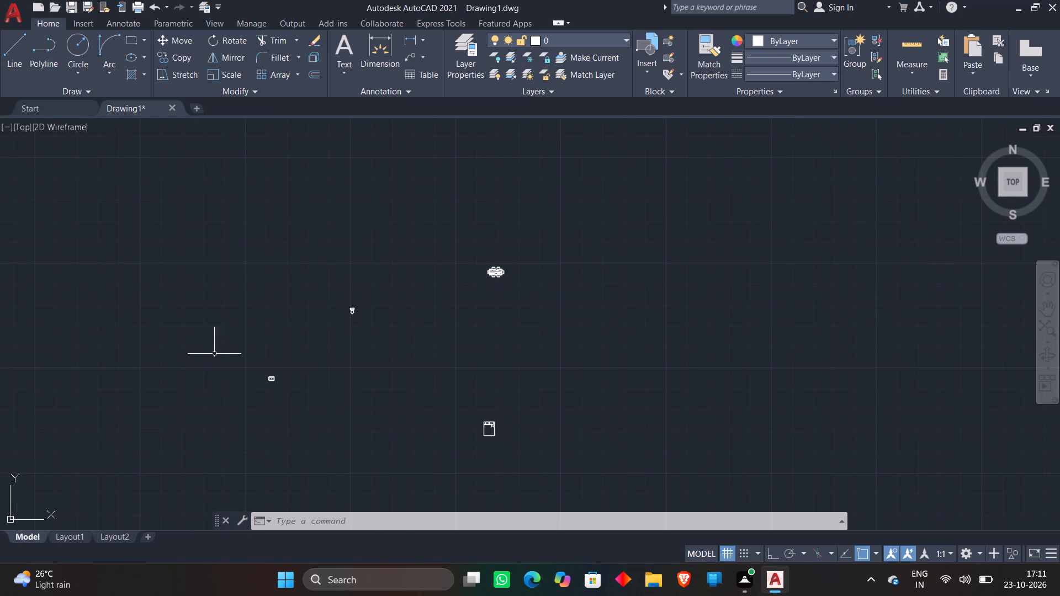
click(219, 353)
click(356, 409)
key(m)
key(space)
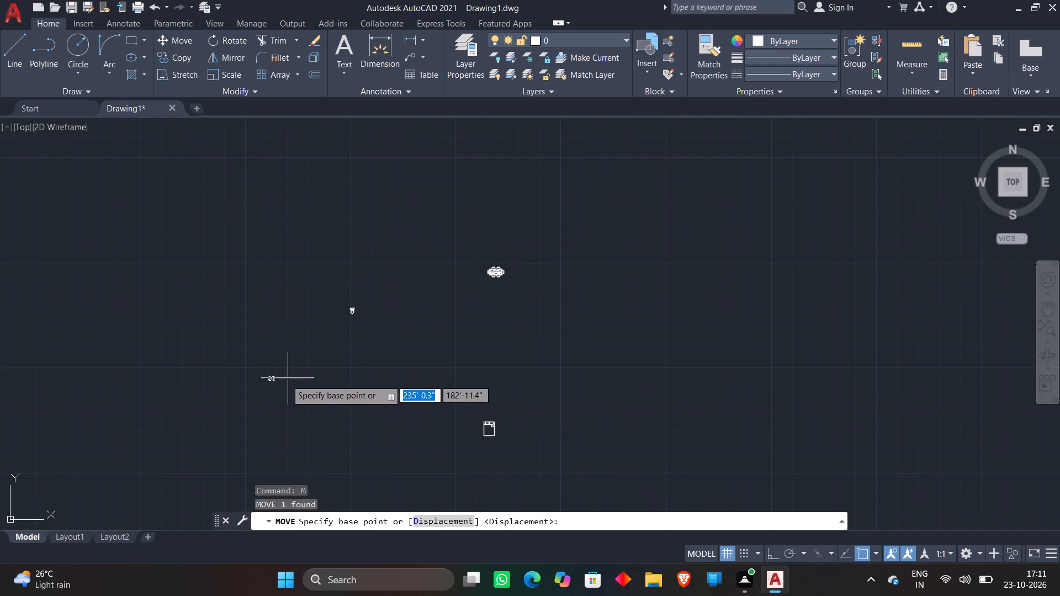
click(286, 381)
scroll(279, 306, down, 3)
scroll(222, 228, down, 3)
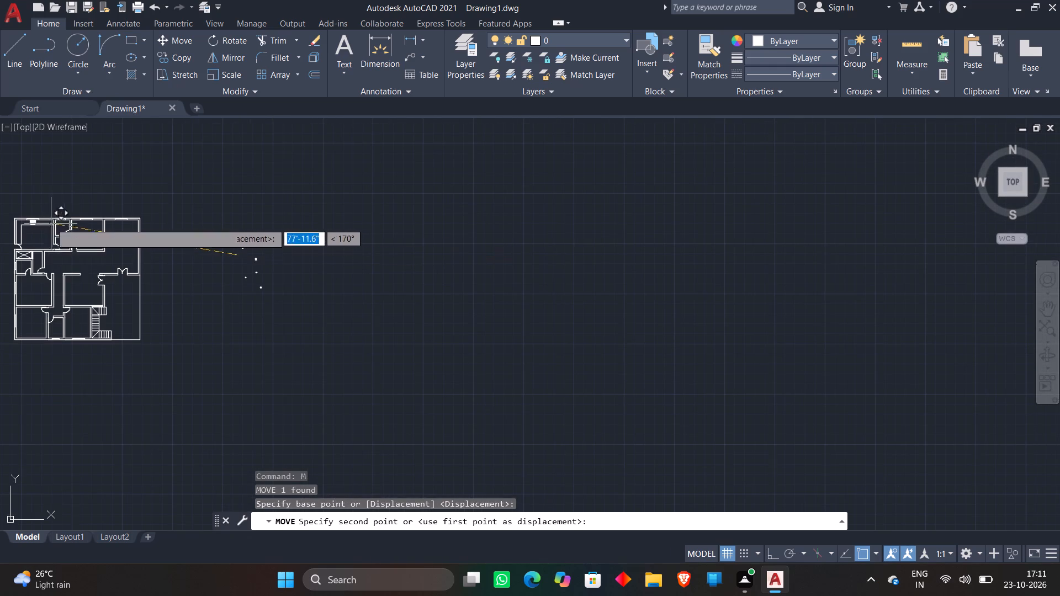
scroll(49, 220, up, 5)
middle_drag(58, 184, 522, 217)
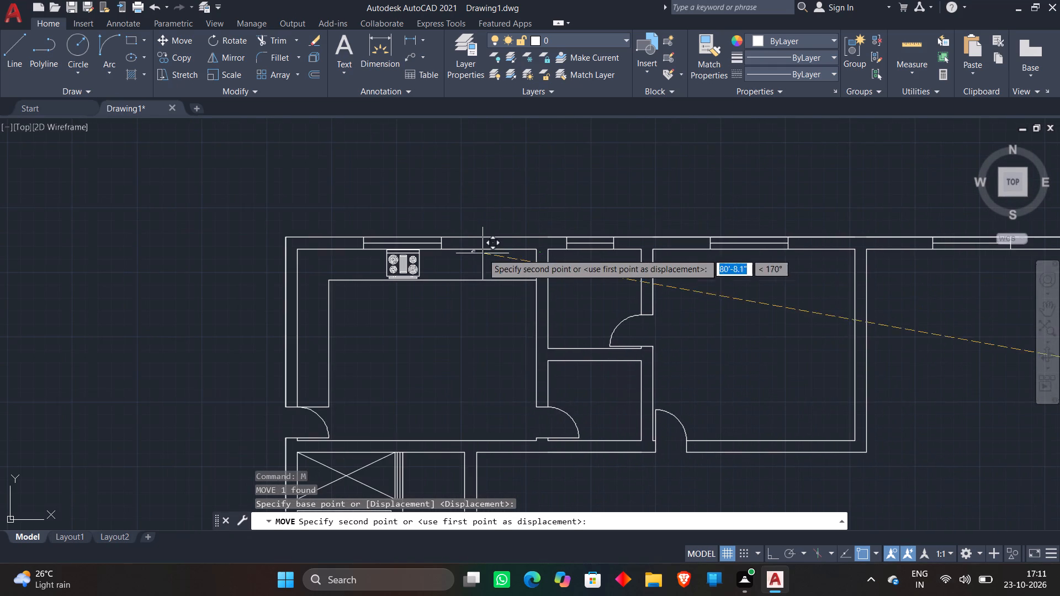
scroll(490, 251, up, 5)
click(621, 339)
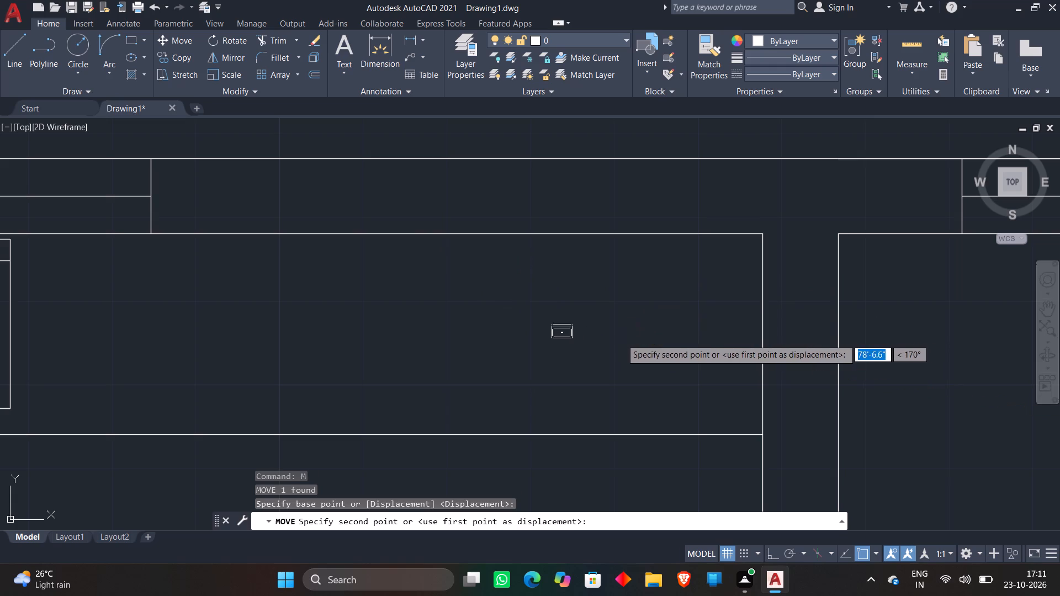
Scale up the sink block by eye to roughly the counter's depth.
click(489, 283)
click(618, 372)
right_drag(616, 332, 611, 331)
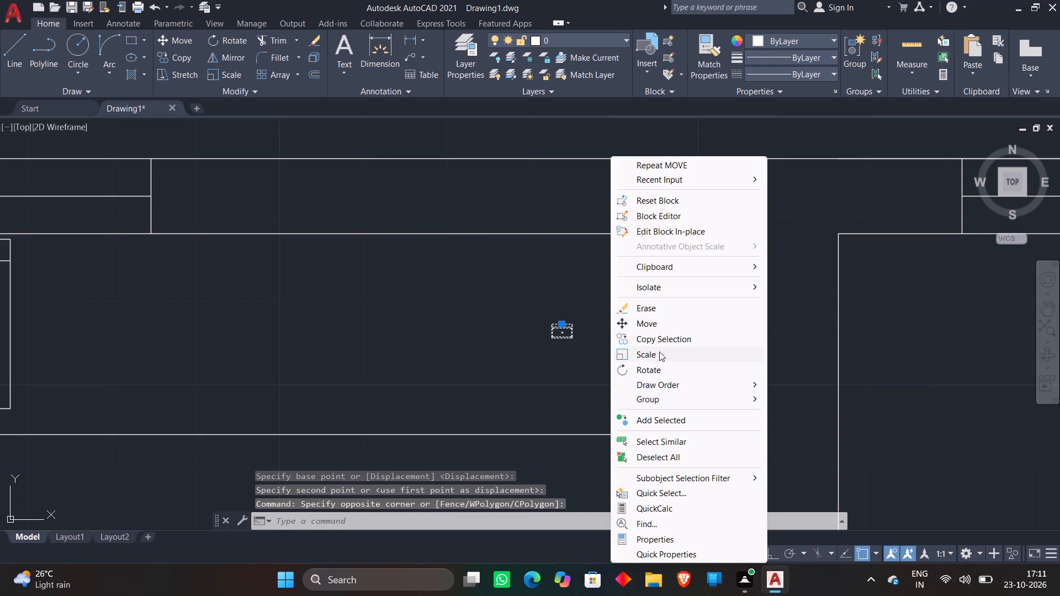
click(659, 351)
click(554, 303)
scroll(614, 240, down, 3)
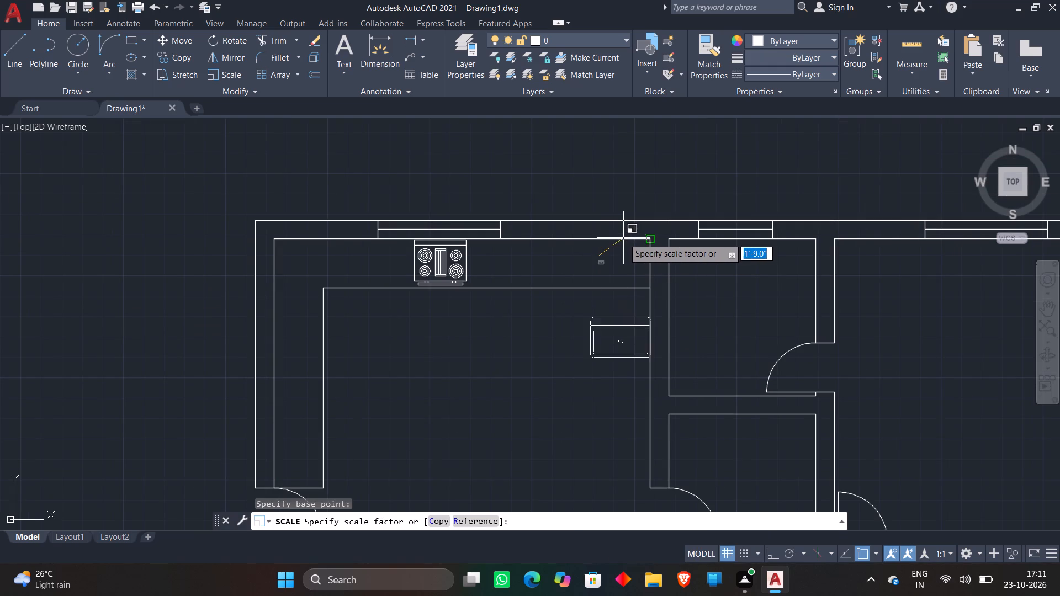
click(565, 230)
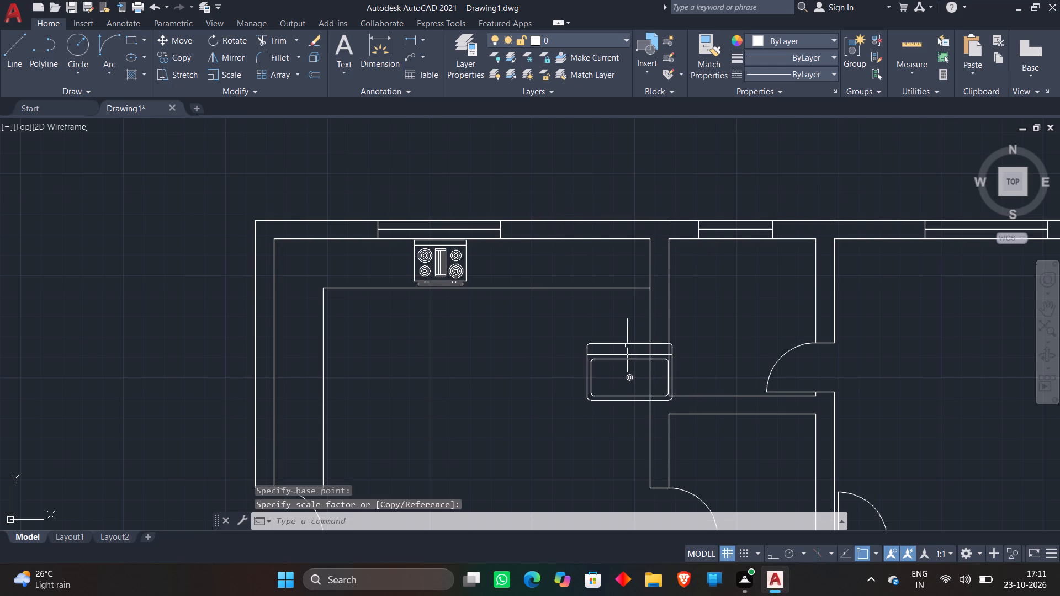
Move the enlarged sink onto the right end of the top counter, beside the room's right wall.
click(595, 362)
click(574, 360)
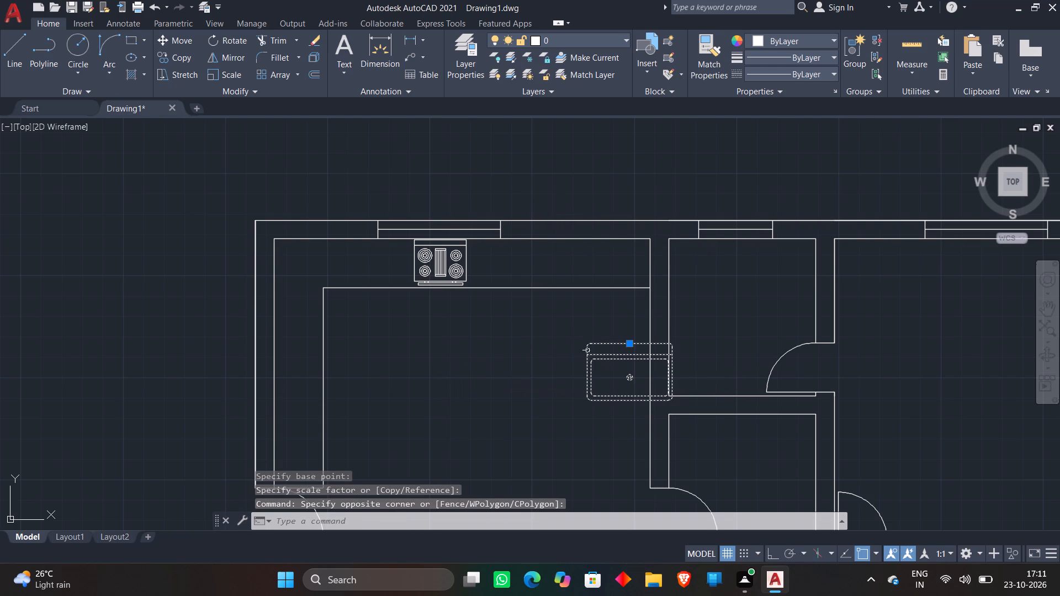
click(185, 41)
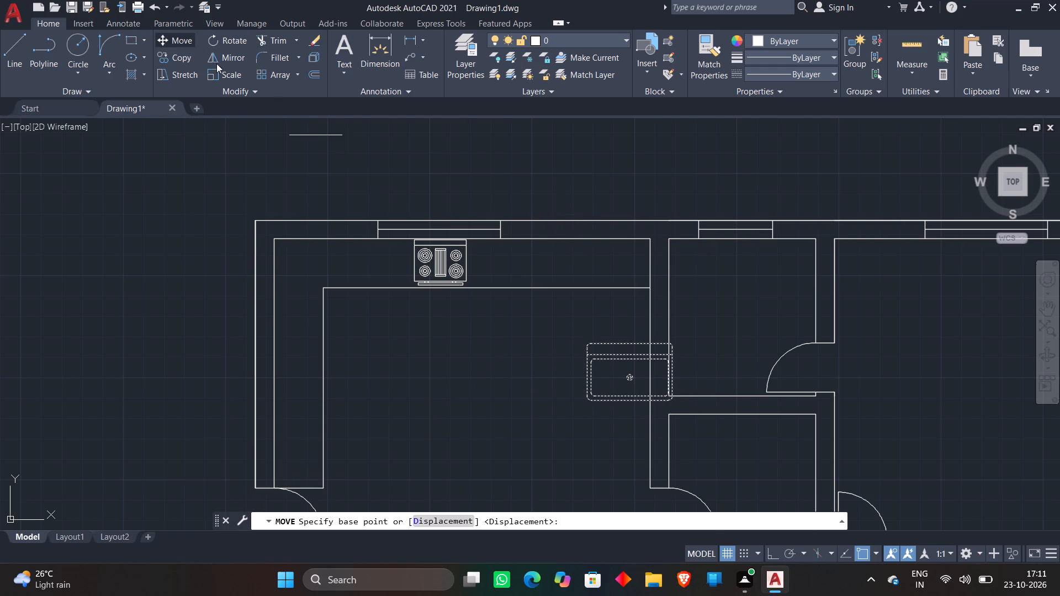
click(616, 364)
scroll(589, 233, up, 2)
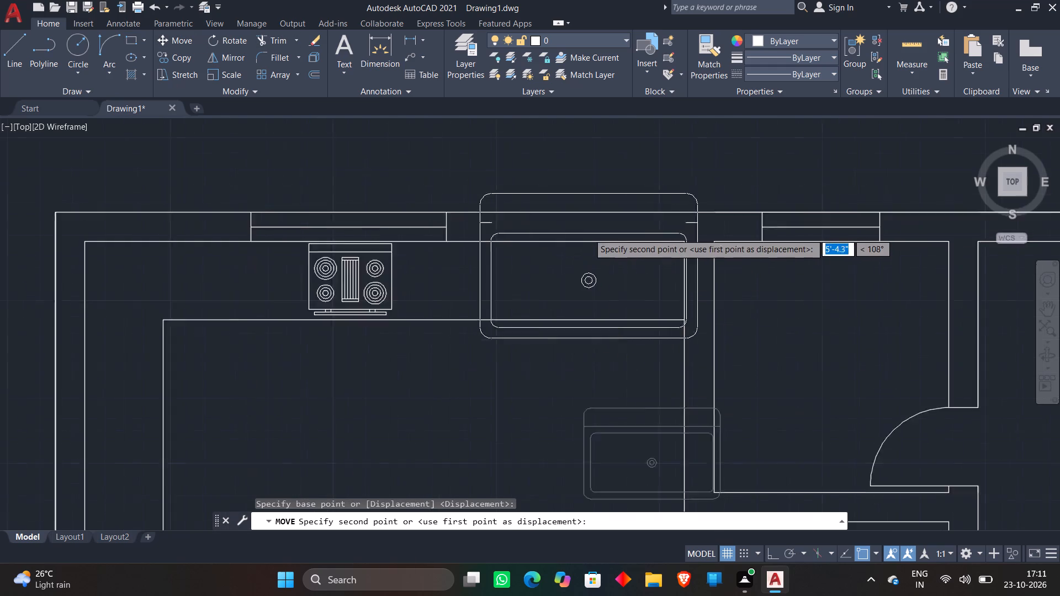
scroll(589, 233, up, 2)
click(631, 279)
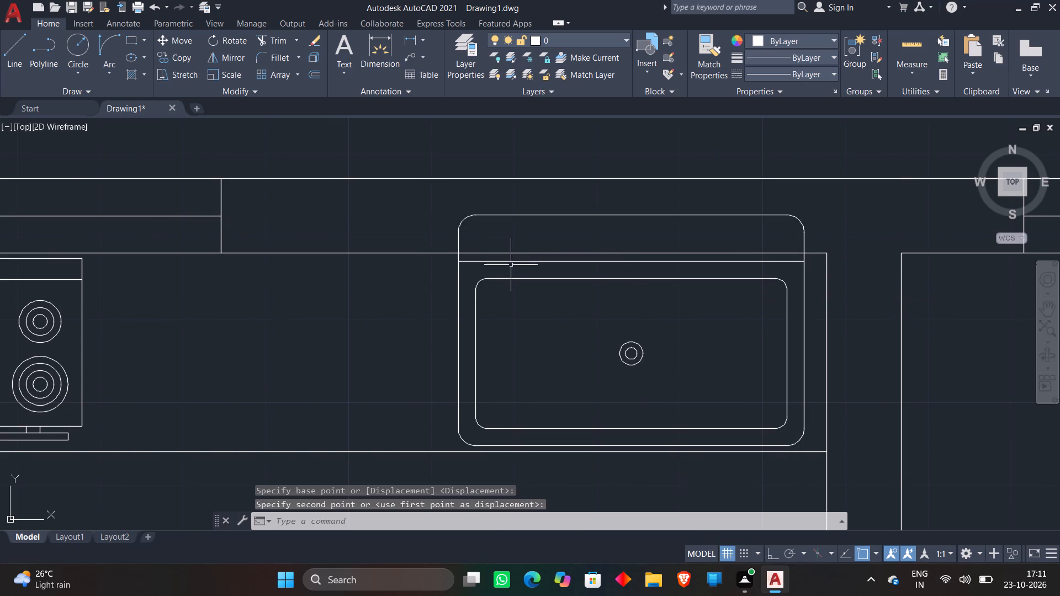
Scale down the sink block by eye so it is shallower than the kitchen counter's depth.
click(476, 274)
click(494, 311)
click(486, 307)
click(416, 285)
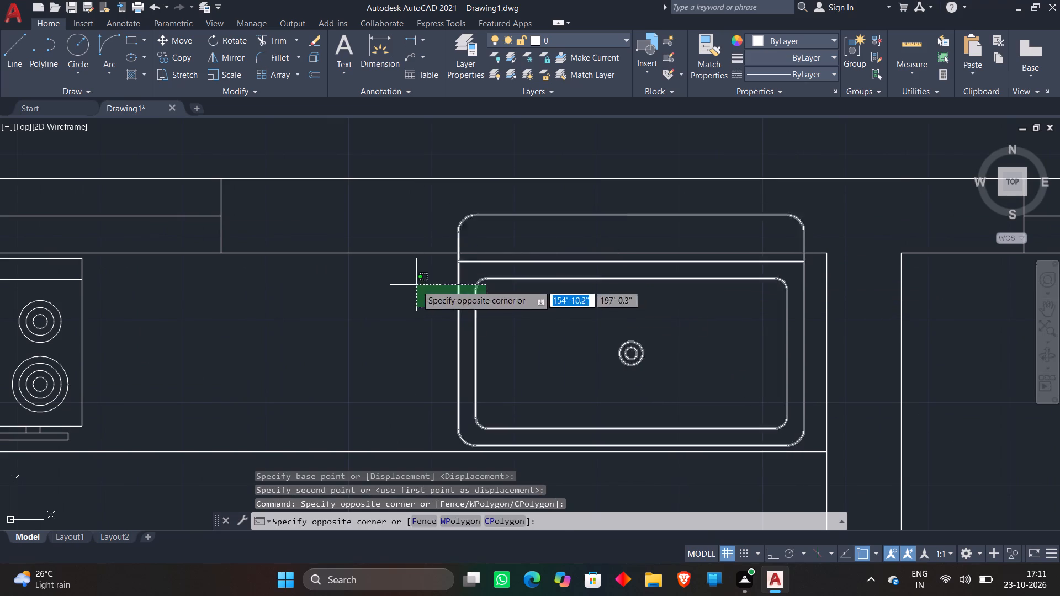
right_click(414, 285)
click(434, 352)
click(441, 308)
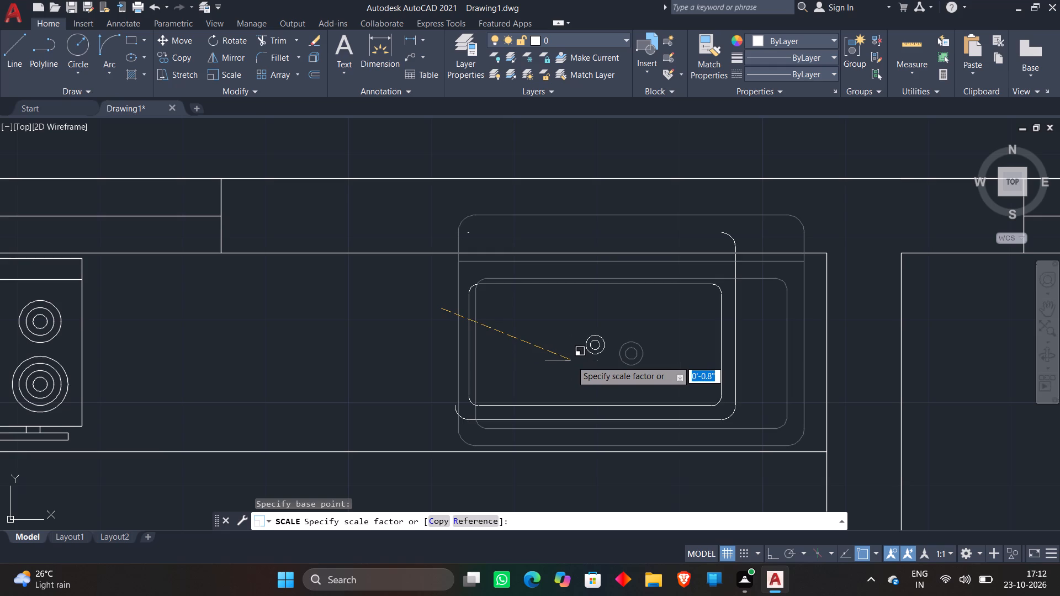
click(544, 351)
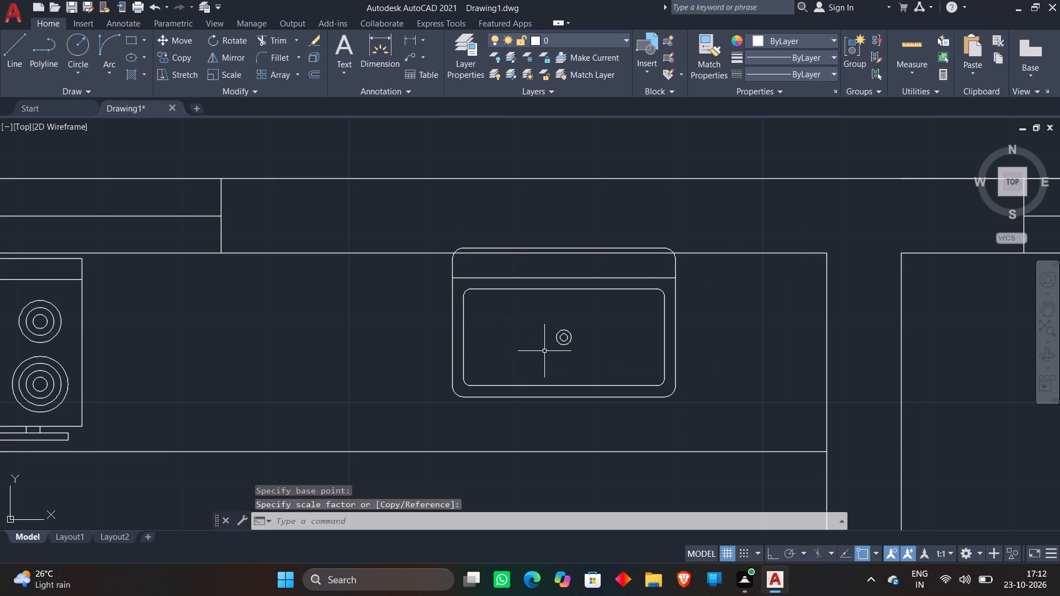
Move the reduced sink fully inside the top counter, near its right end beside the room's right wall.
click(485, 383)
click(442, 384)
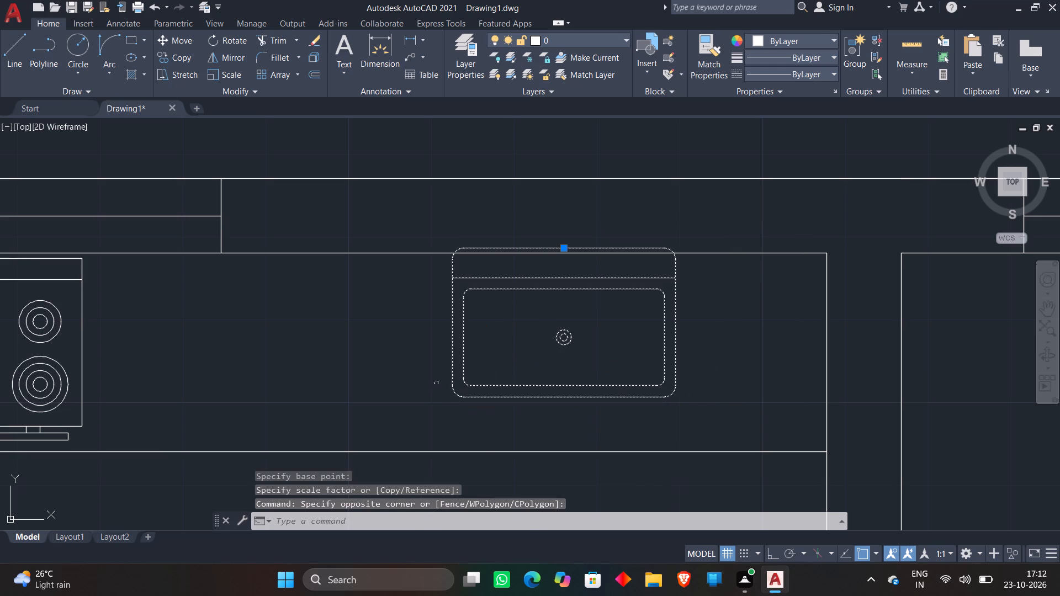
key(m)
key(space)
click(563, 349)
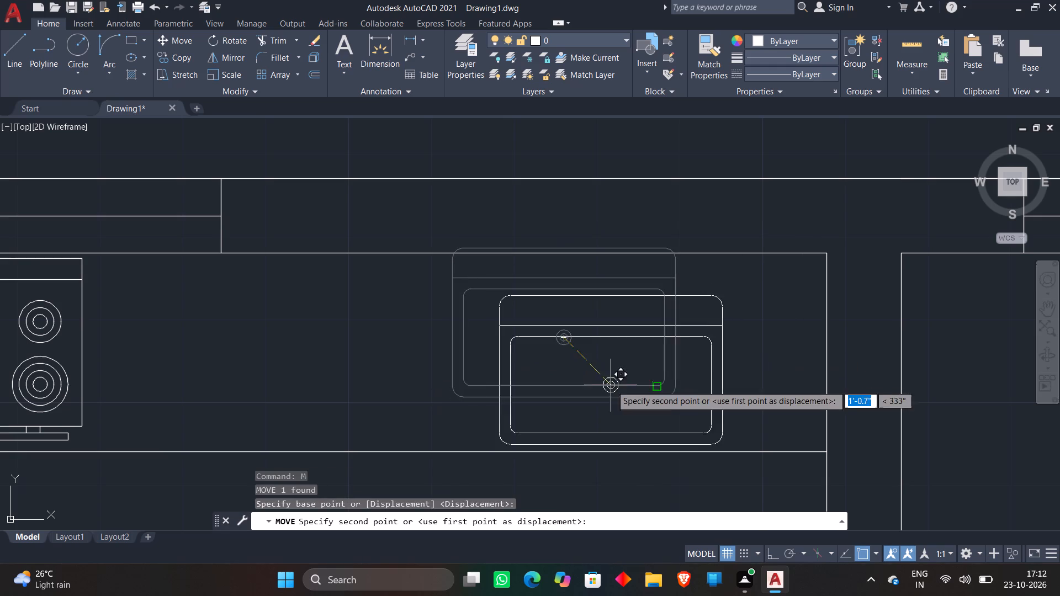
click(666, 367)
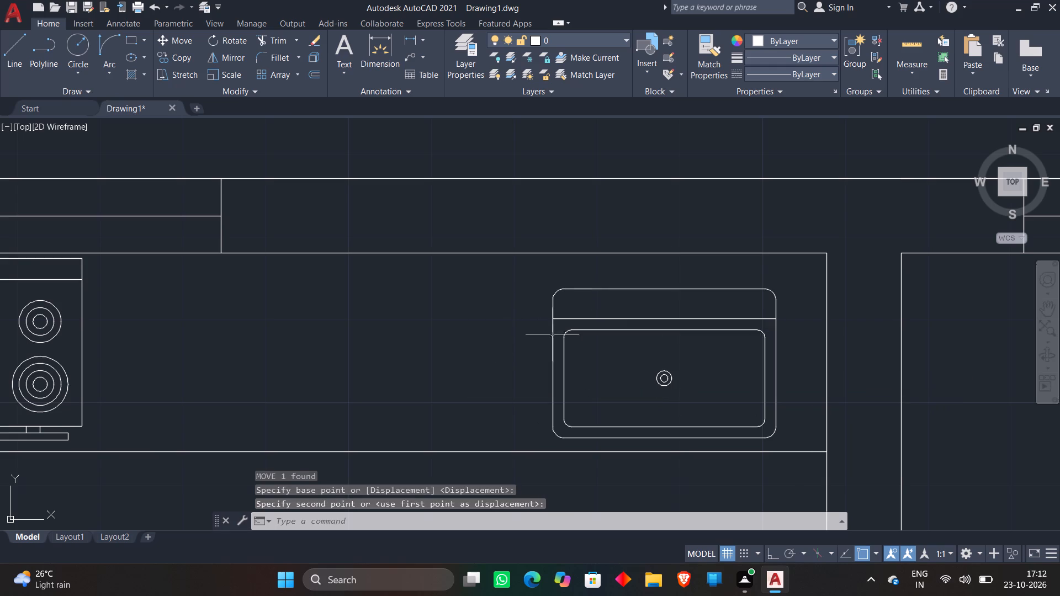
Delete the old toilet block lying among the loose blocks to the right of the floor plan.
scroll(555, 331, down, 1)
scroll(601, 269, down, 2)
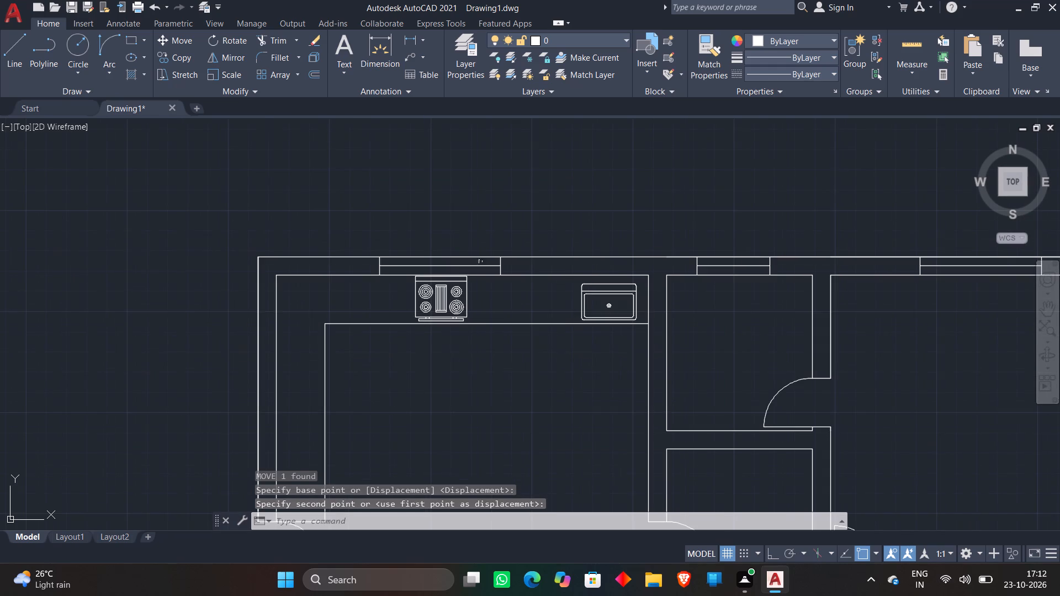
scroll(564, 301, down, 2)
middle_drag(576, 343, 220, 258)
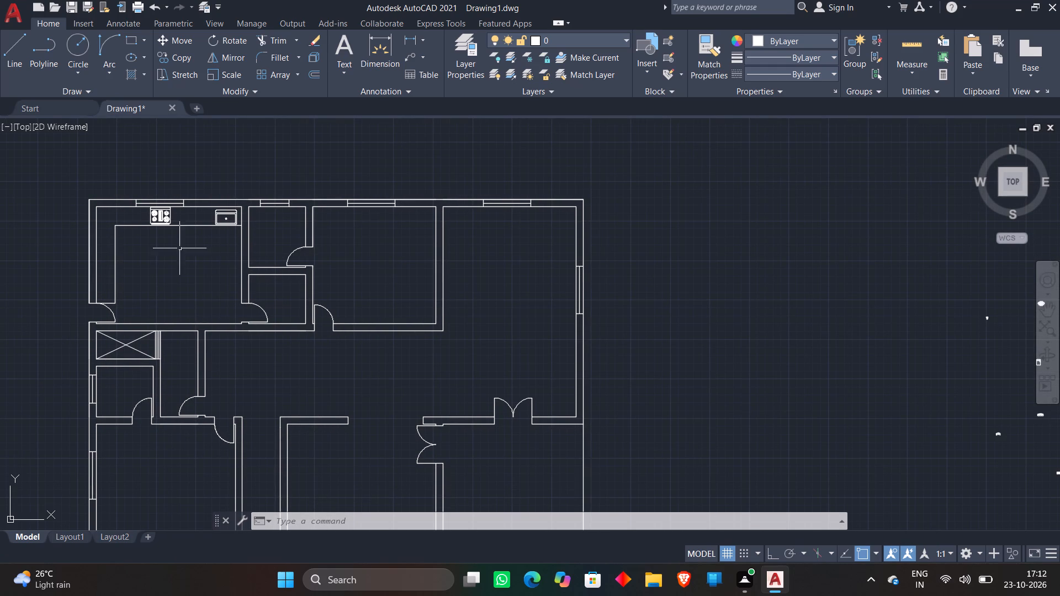
scroll(187, 227, up, 2)
scroll(190, 230, down, 1)
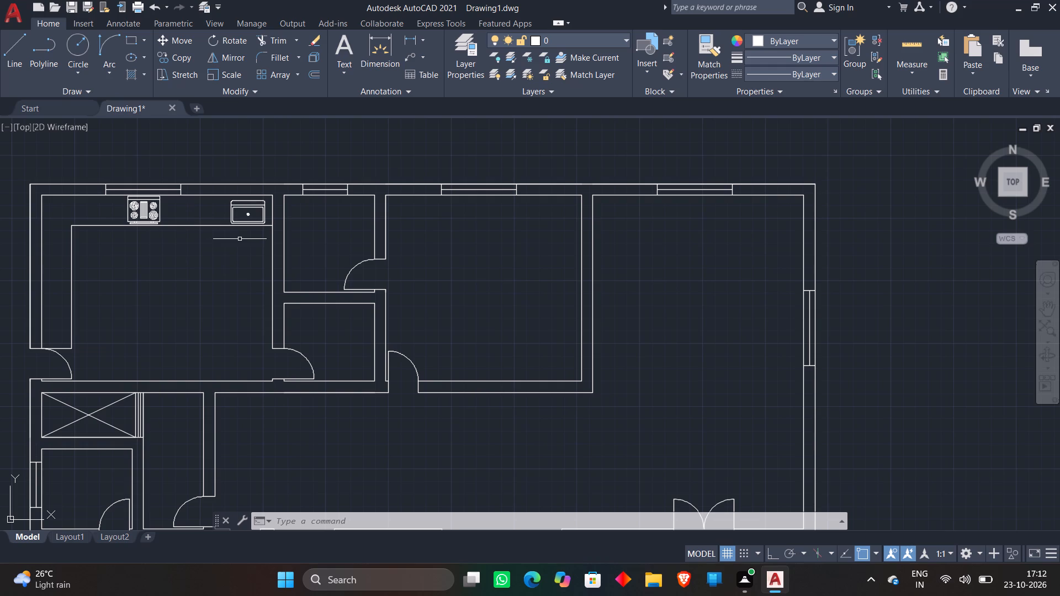
scroll(497, 231, down, 3)
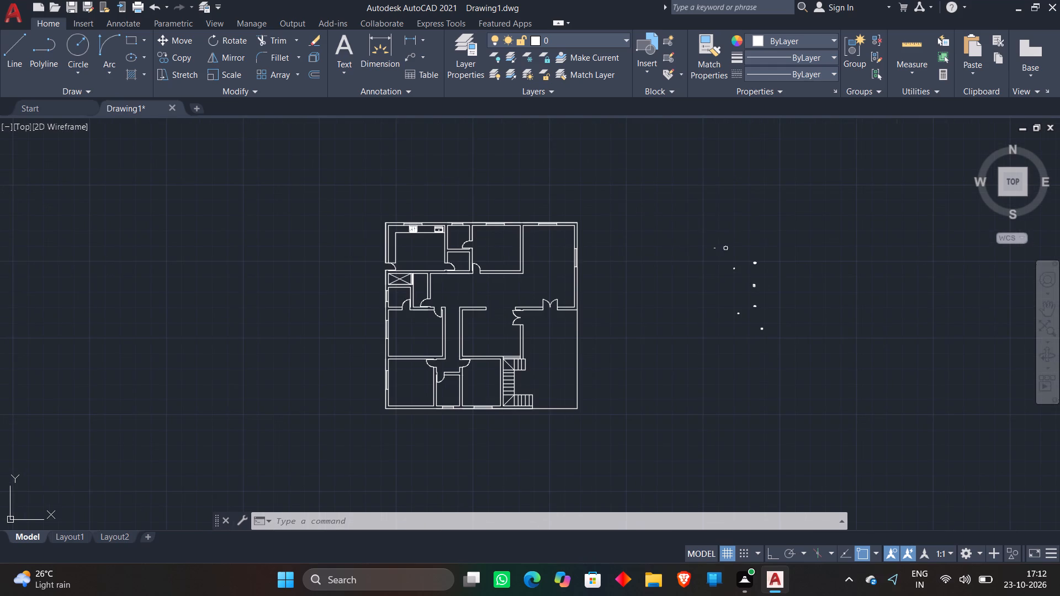
scroll(743, 252, up, 3)
scroll(722, 315, up, 4)
scroll(580, 326, up, 3)
click(587, 269)
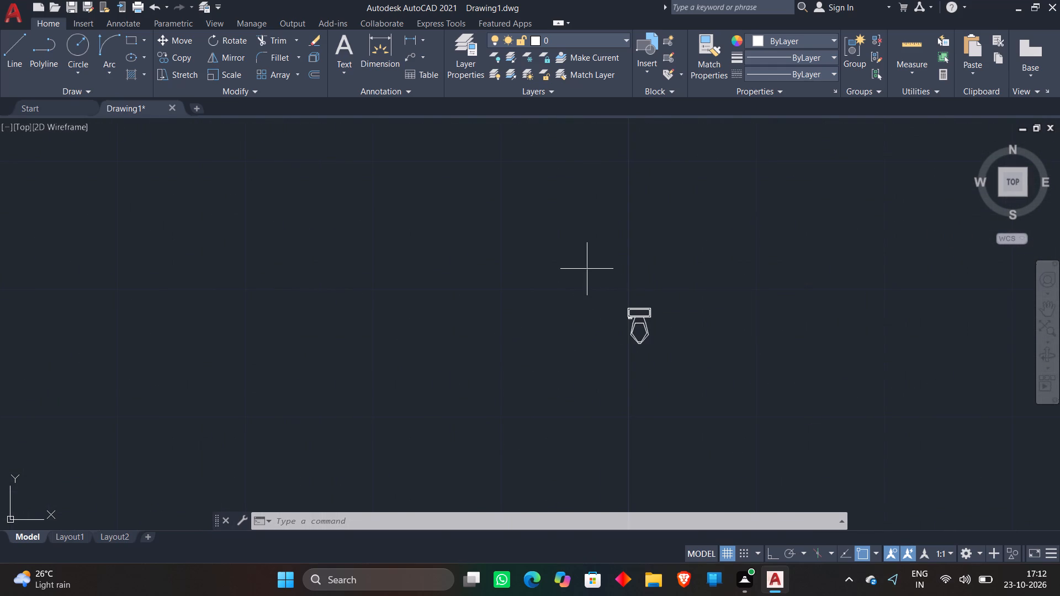
click(744, 360)
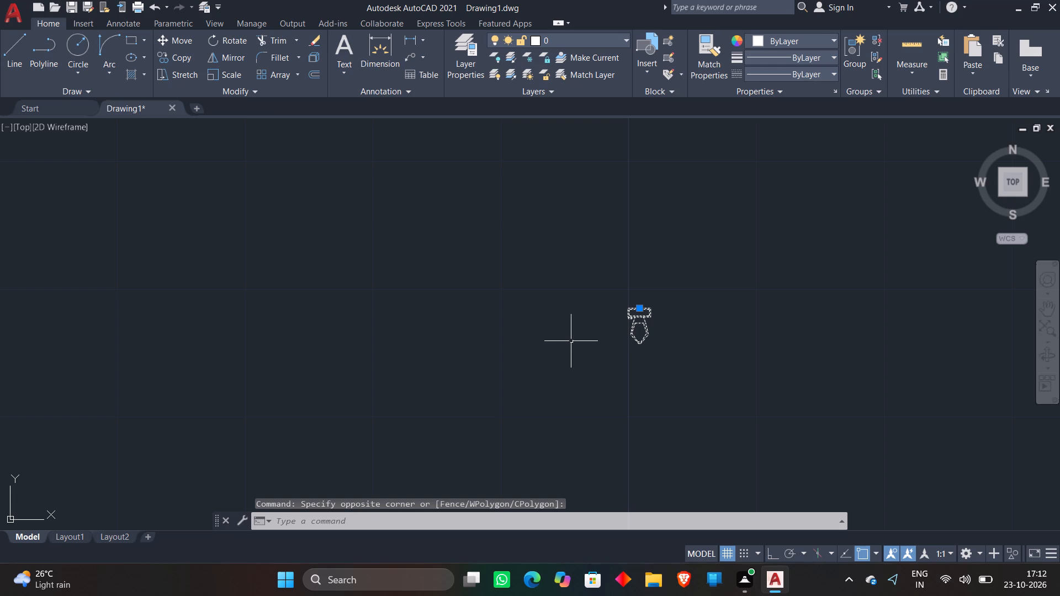
key(Delete)
Insert the Toilet - top block from House Designer.dwg in DesignCenter into the empty area beside the floor plan.
text(dc)
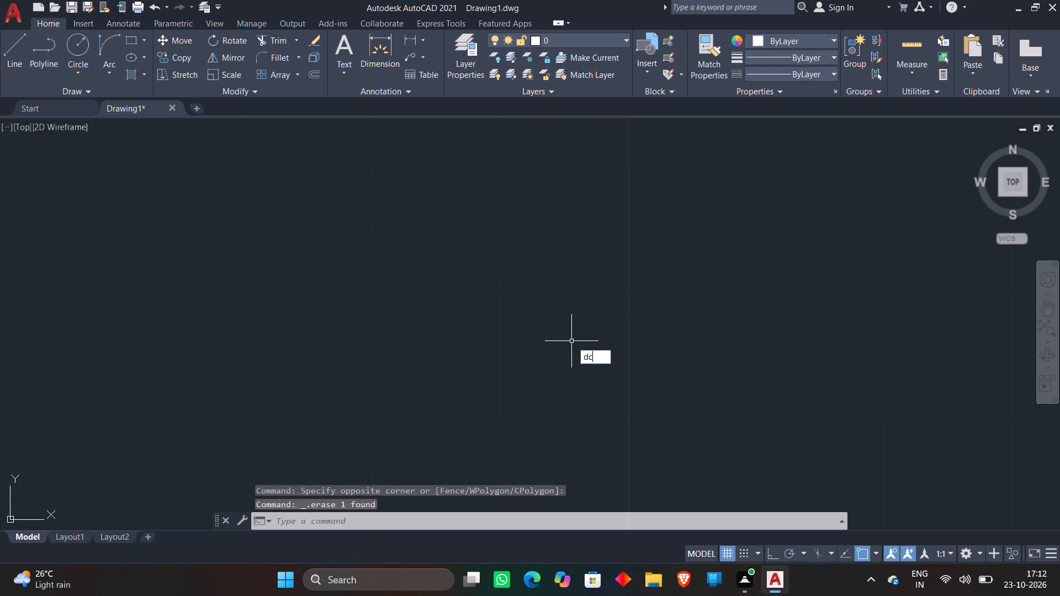
key(space)
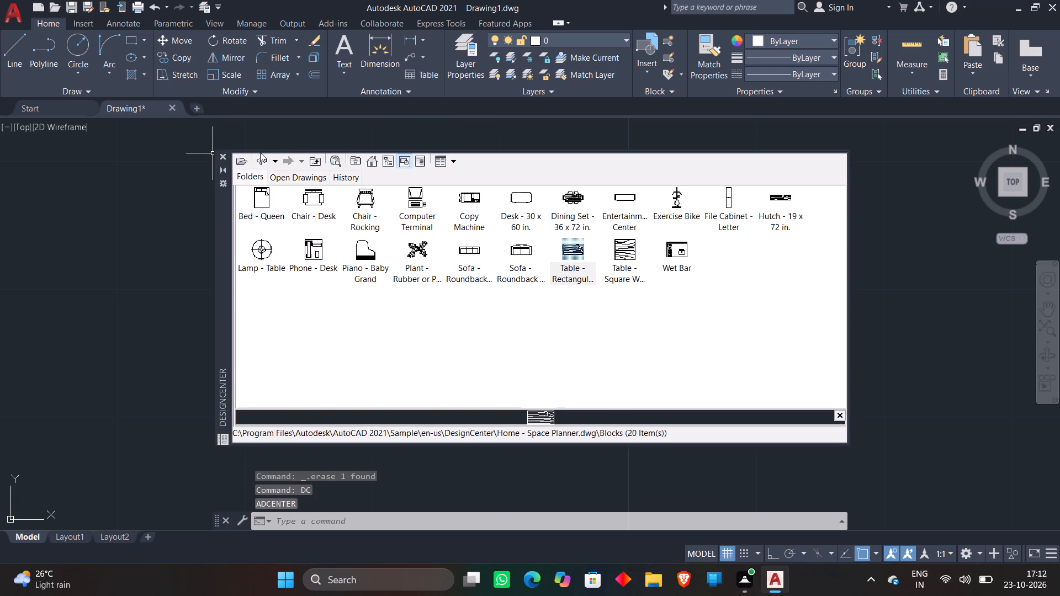
click(261, 154)
click(263, 157)
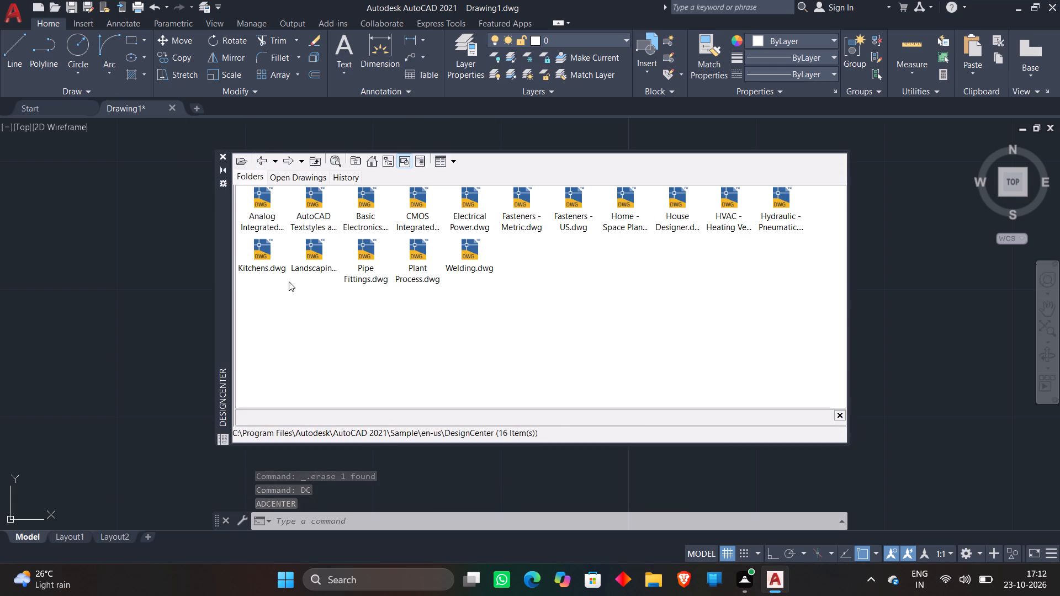
double_click(670, 198)
double_click(250, 194)
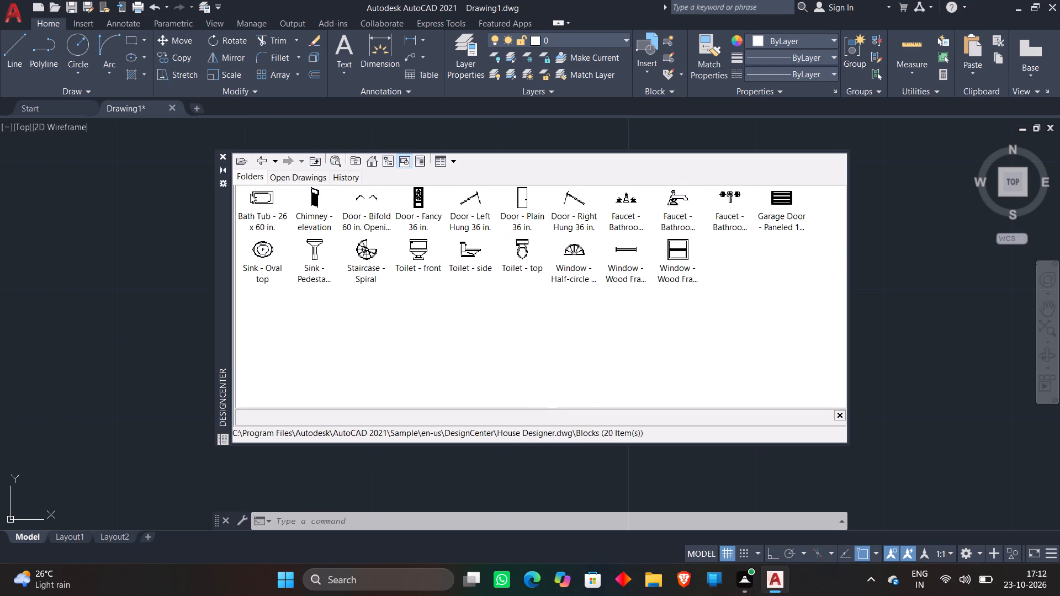
double_click(520, 256)
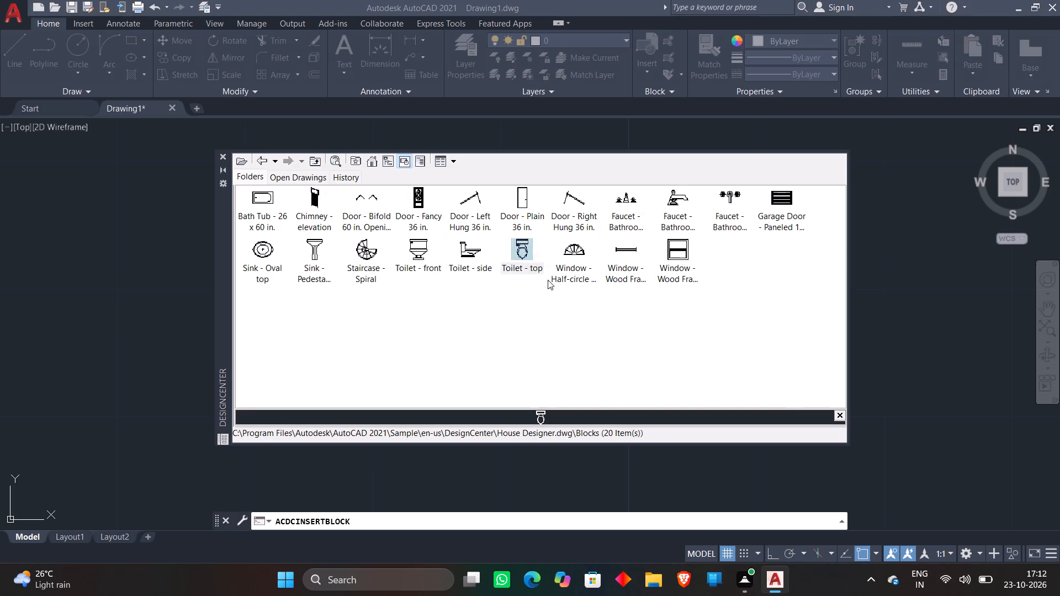
click(616, 374)
click(871, 293)
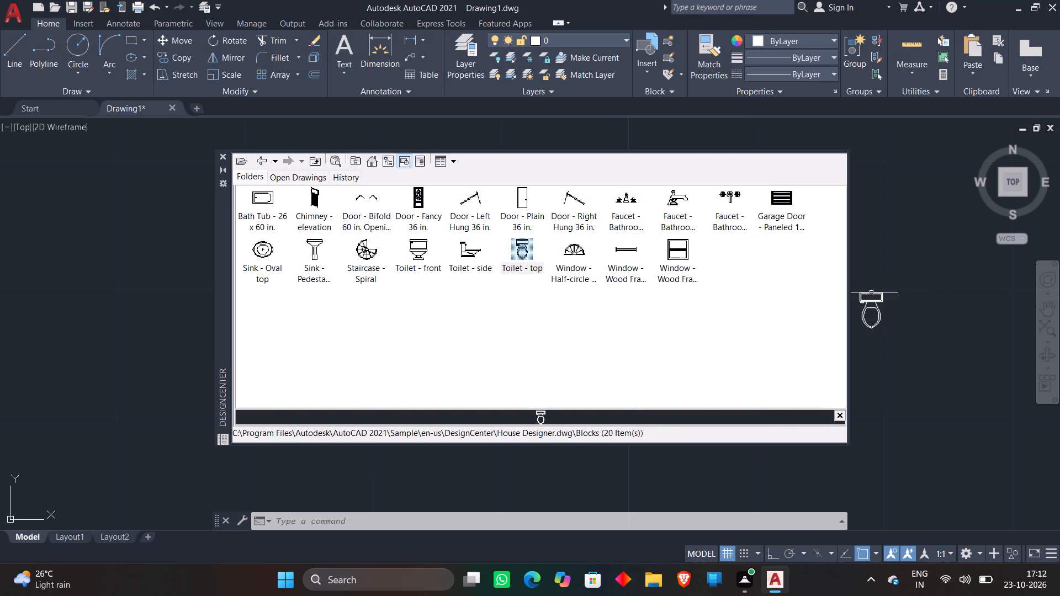
scroll(879, 247, down, 4)
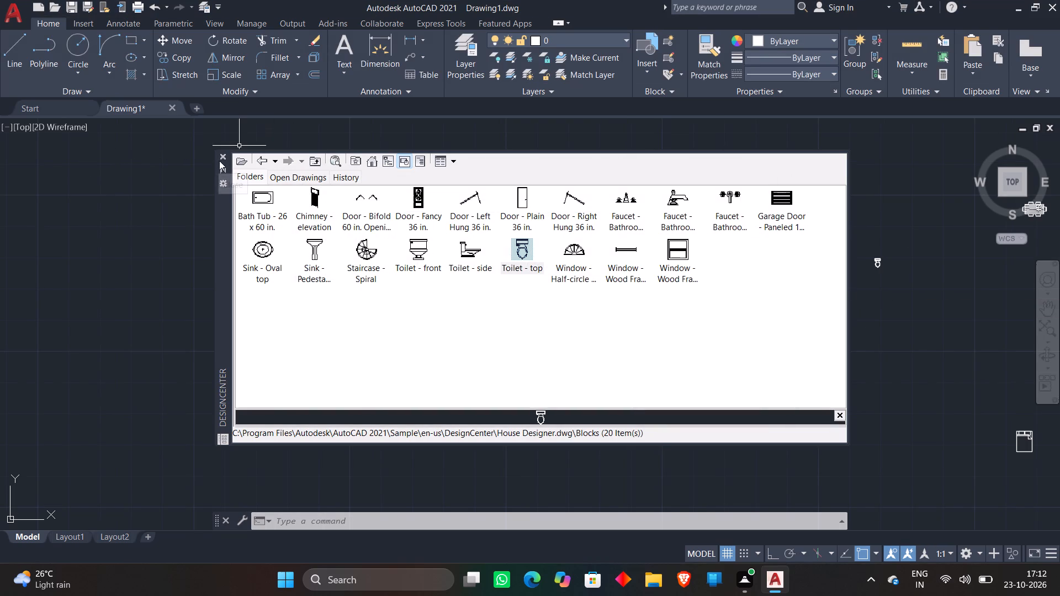
click(225, 155)
Move the new toilet block from beside the plan into the small upper room directly right of the kitchen.
scroll(606, 175, down, 1)
click(738, 199)
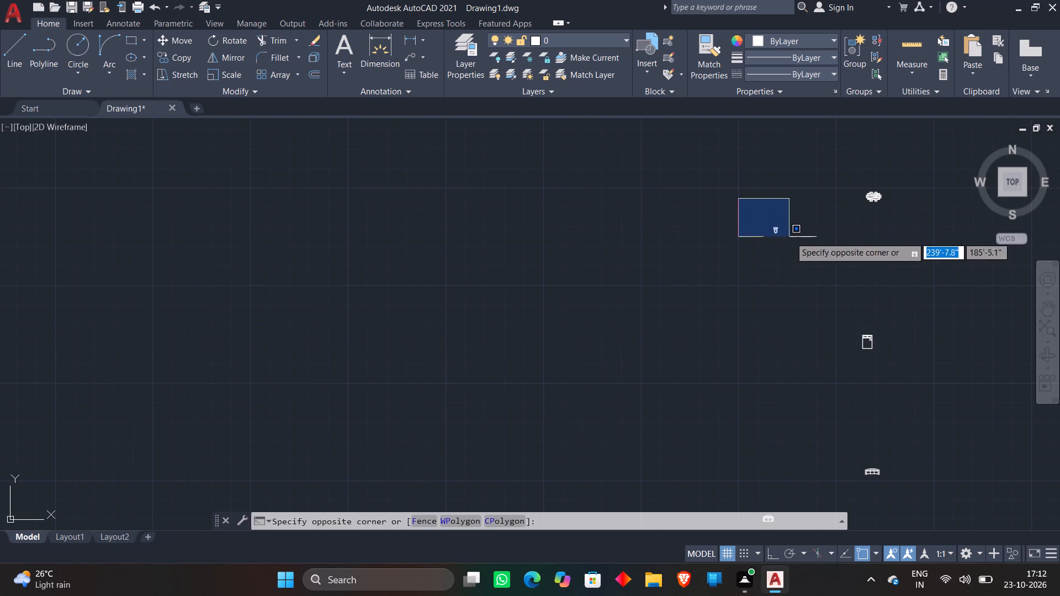
click(802, 252)
text(m)
key(space)
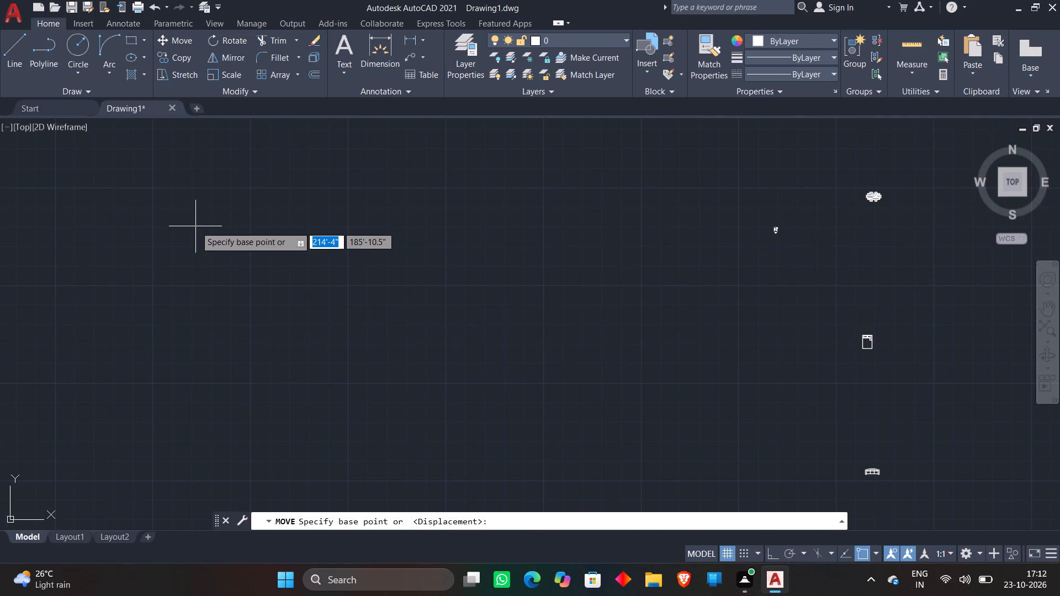
click(702, 242)
scroll(391, 289, down, 2)
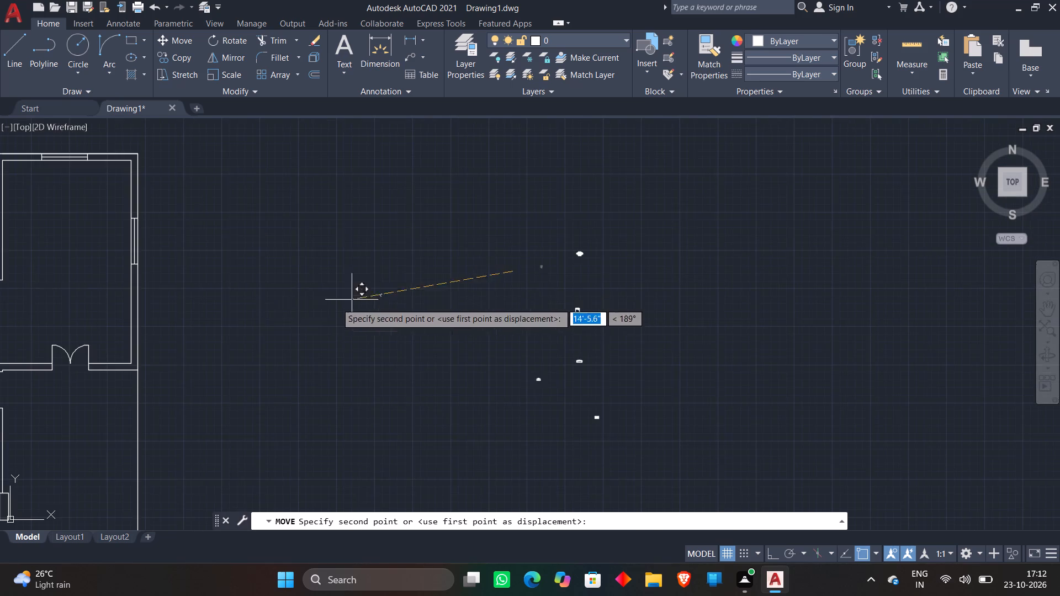
scroll(246, 300, down, 1)
middle_drag(28, 241, 352, 276)
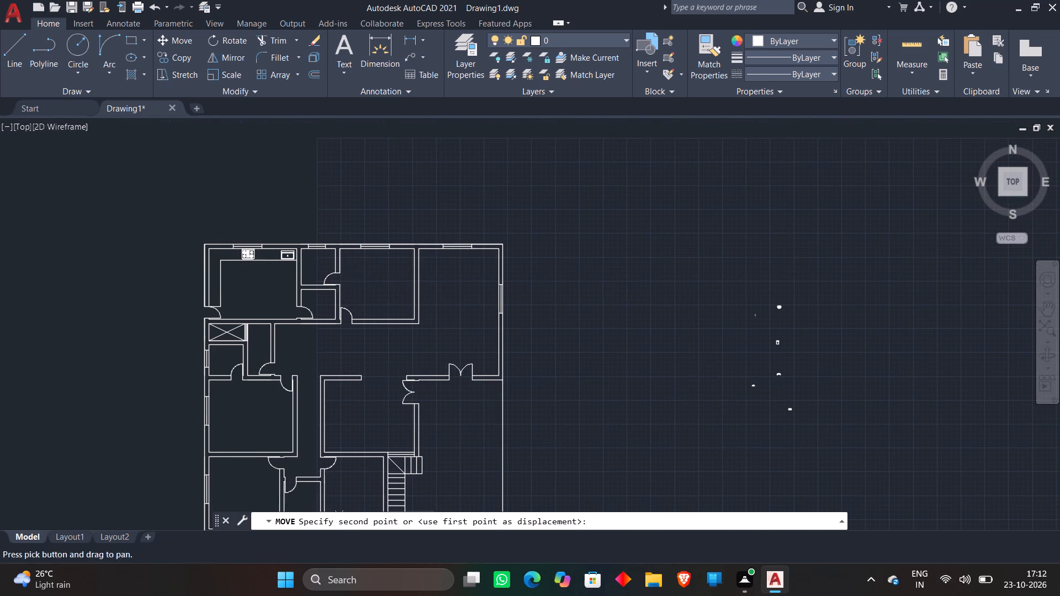
scroll(309, 266, up, 4)
click(280, 251)
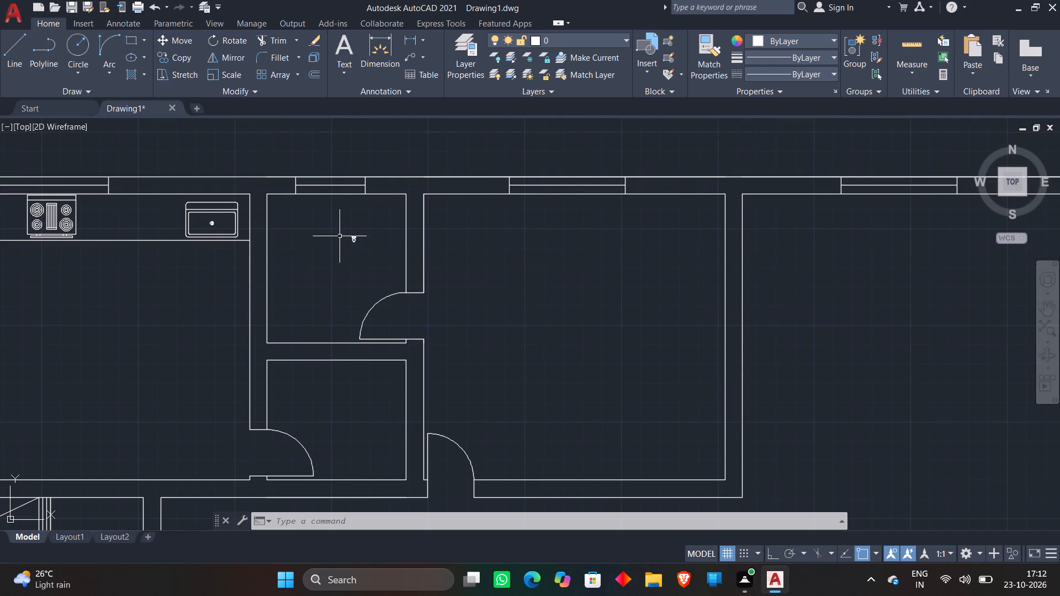
Scale up the toilet block by eye to a size suited to the small upper room.
scroll(340, 236, up, 2)
click(352, 209)
click(441, 315)
right_click(433, 302)
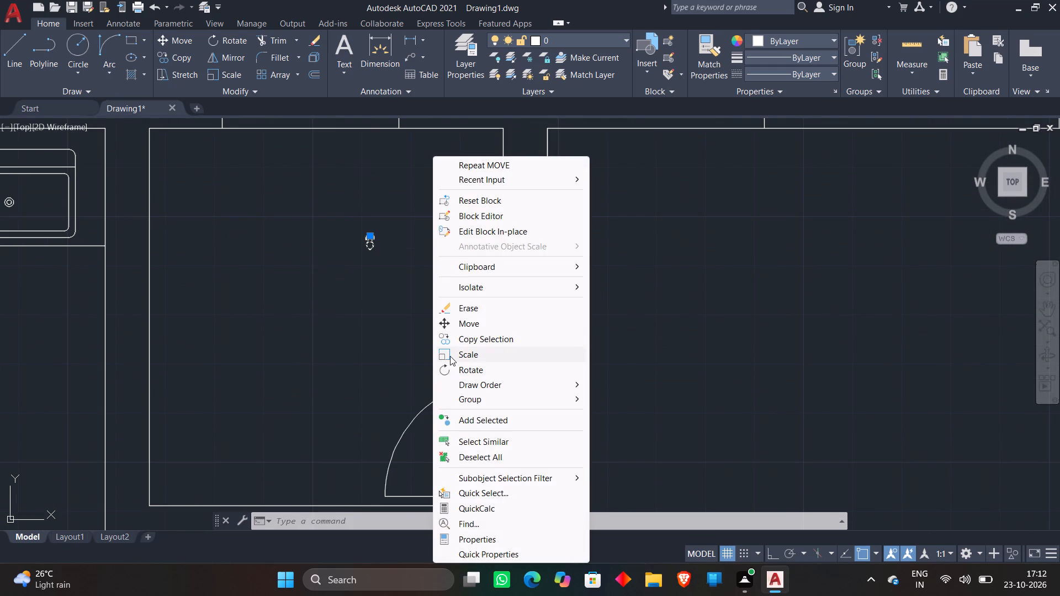
click(450, 356)
click(399, 281)
scroll(371, 307, down, 2)
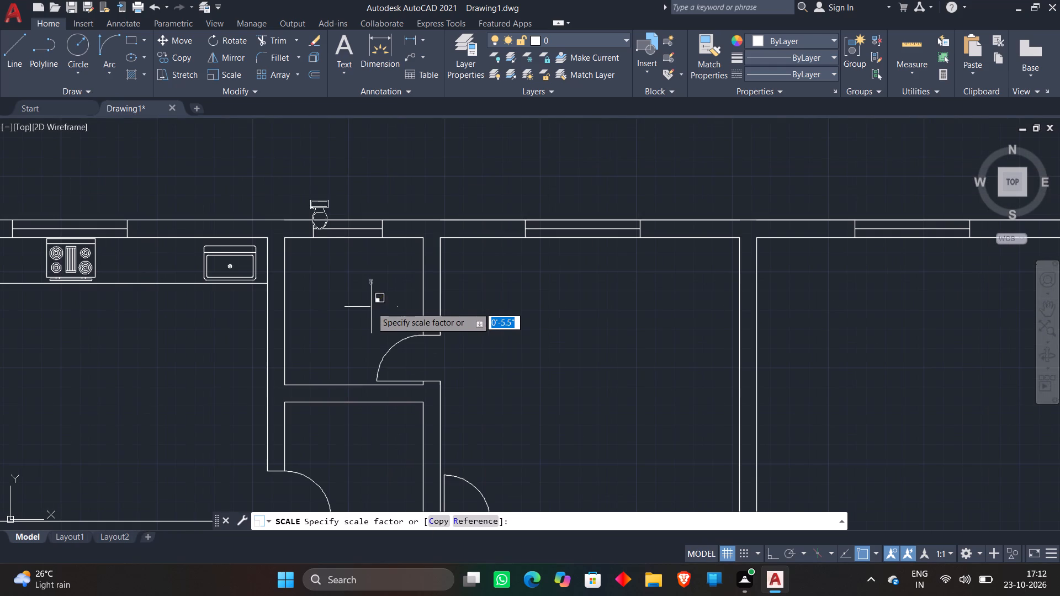
click(365, 310)
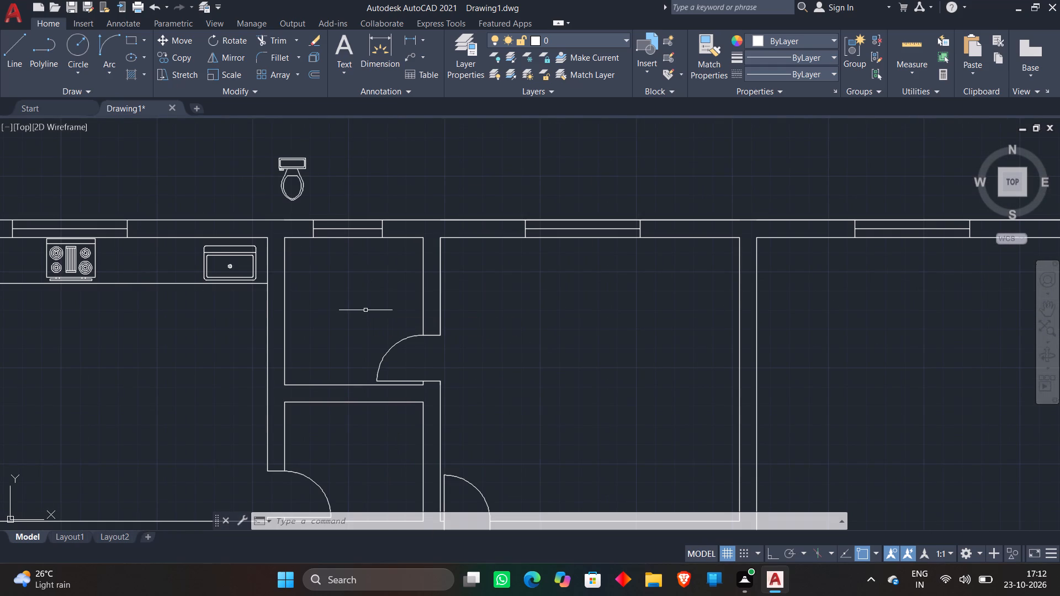
Move the enlarged toilet into the small room right of the kitchen, just below its top window.
click(297, 175)
click(164, 34)
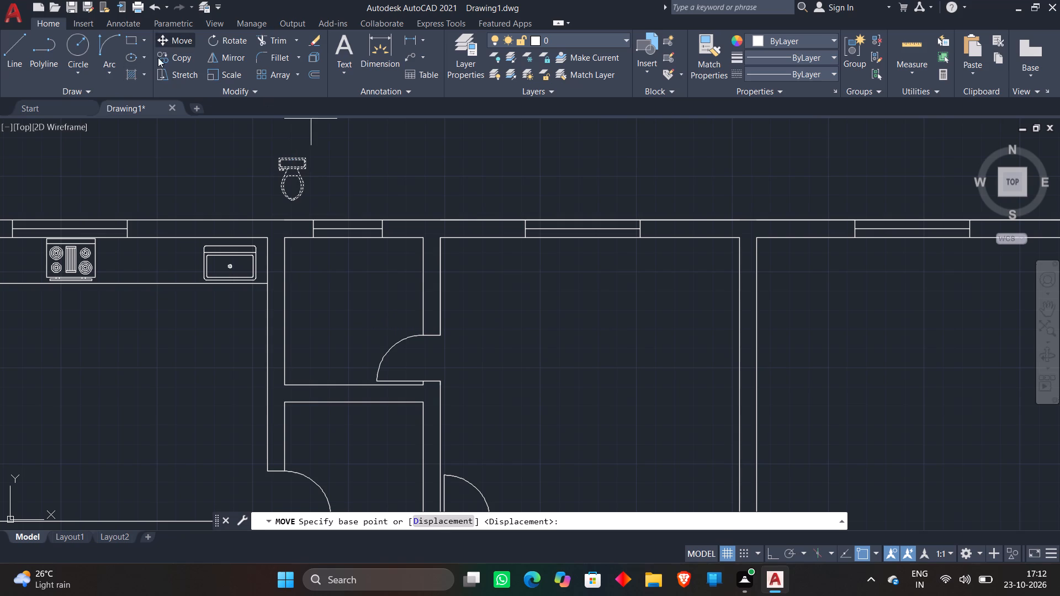
click(296, 178)
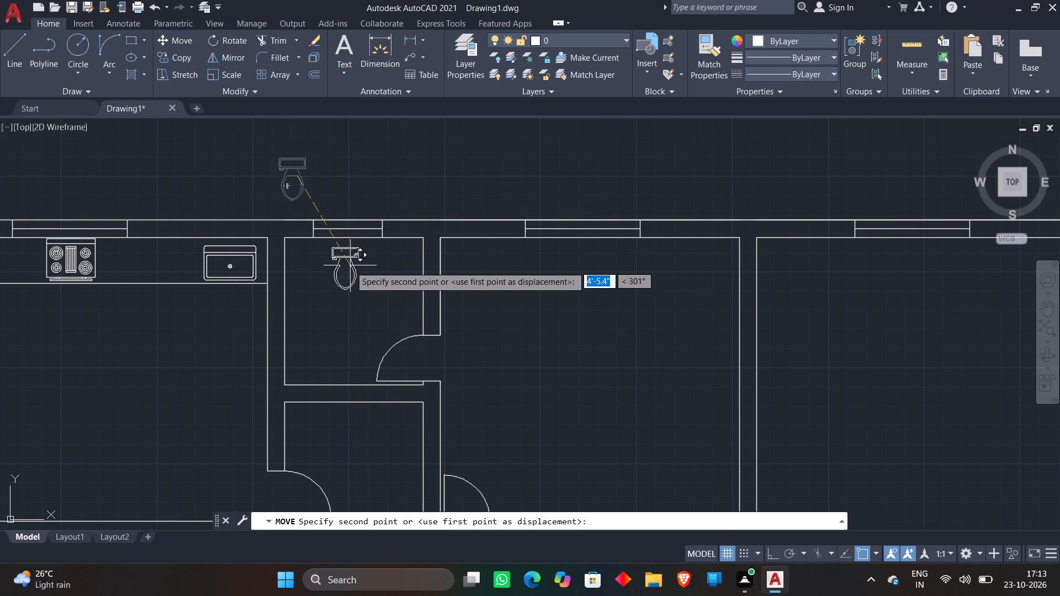
scroll(350, 268, up, 2)
click(361, 256)
Copy the toilet into the narrow room right of the crossed rectangle, near its top wall.
click(361, 257)
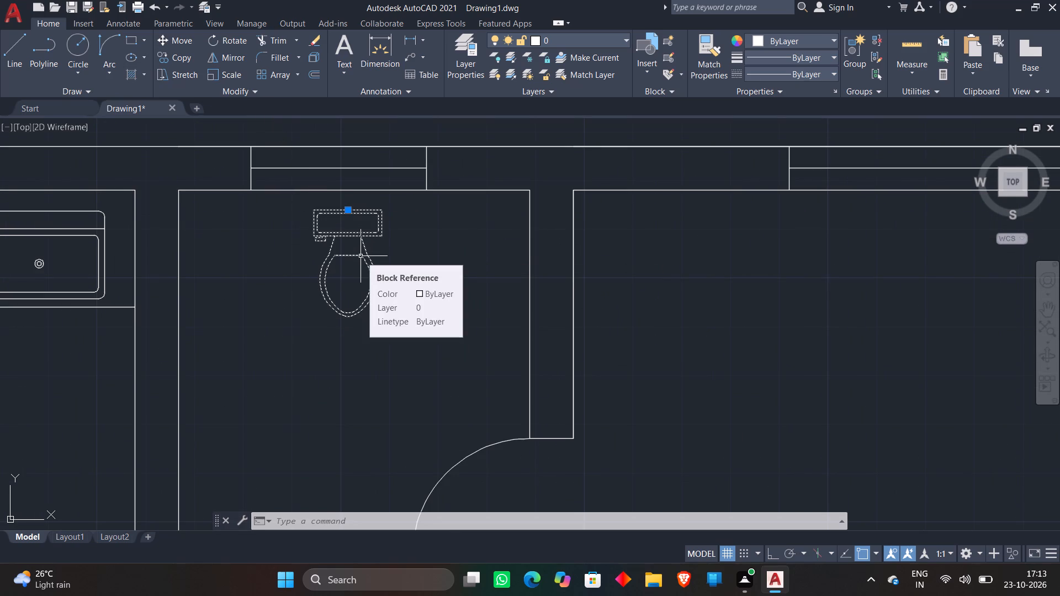
right_click(361, 256)
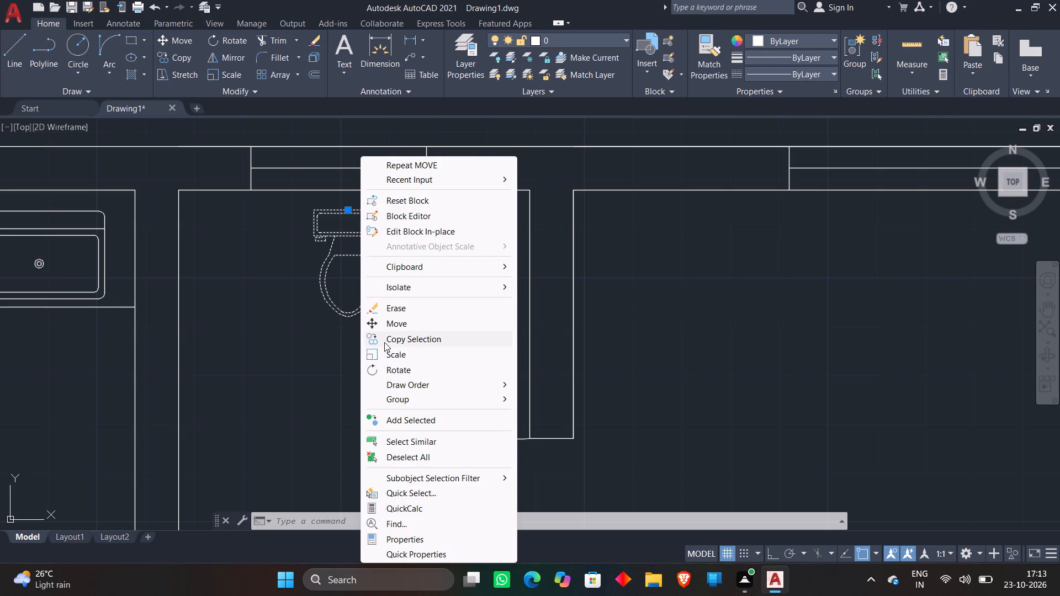
click(384, 342)
click(357, 283)
scroll(357, 283, down, 5)
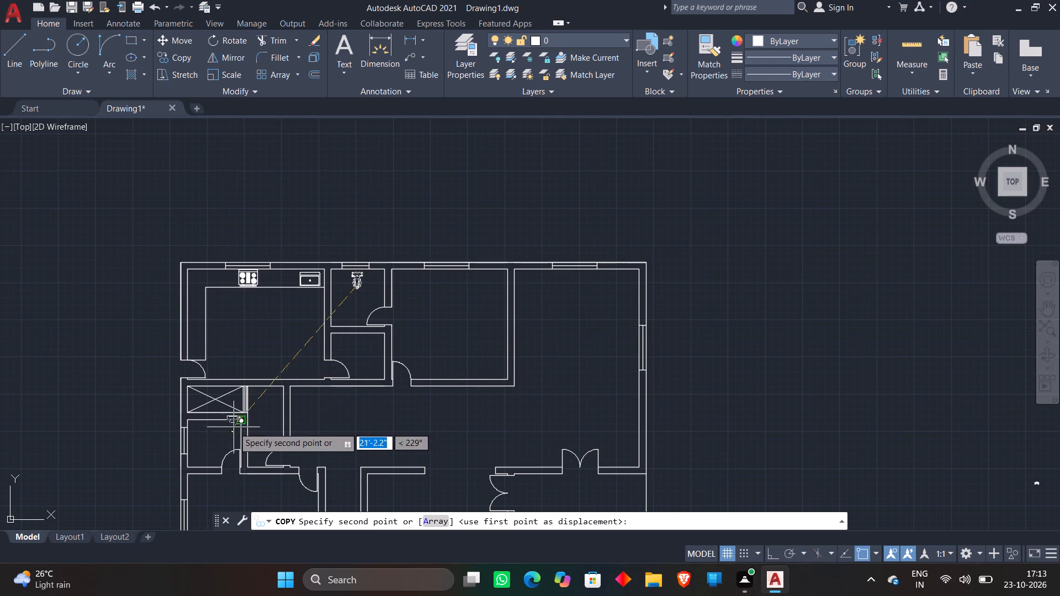
scroll(279, 403, up, 4)
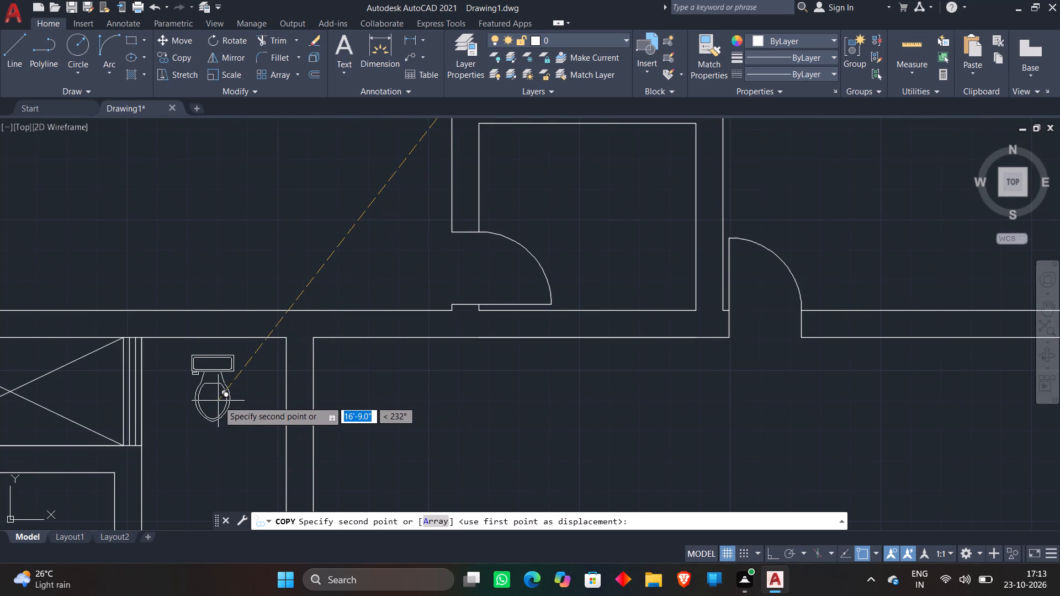
click(218, 401)
Place another copy of the toilet in the small room directly below the crossed rectangle, near its window.
scroll(218, 401, down, 4)
scroll(163, 448, up, 5)
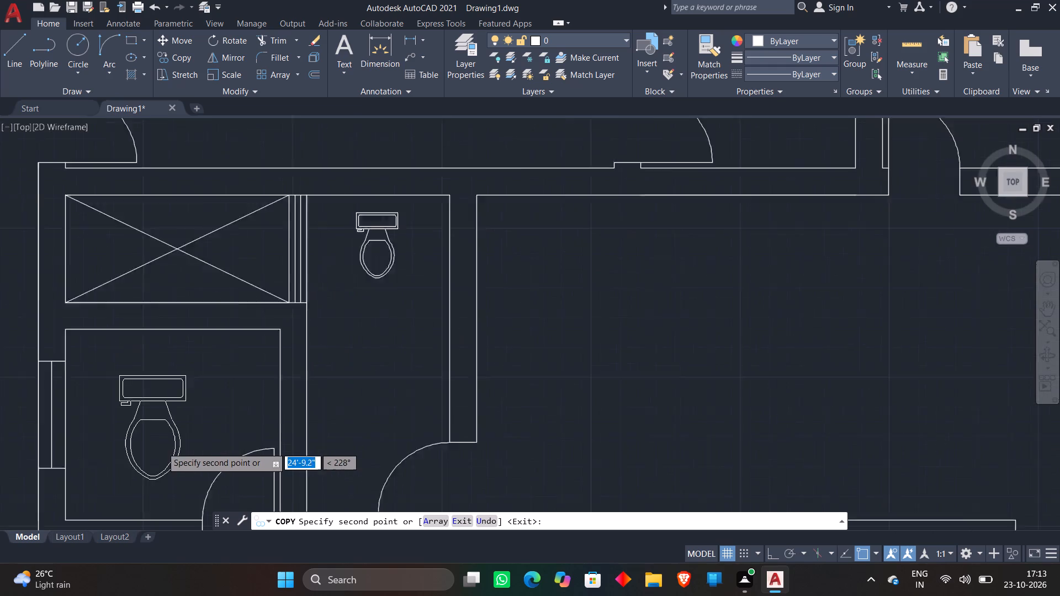
scroll(161, 405, down, 2)
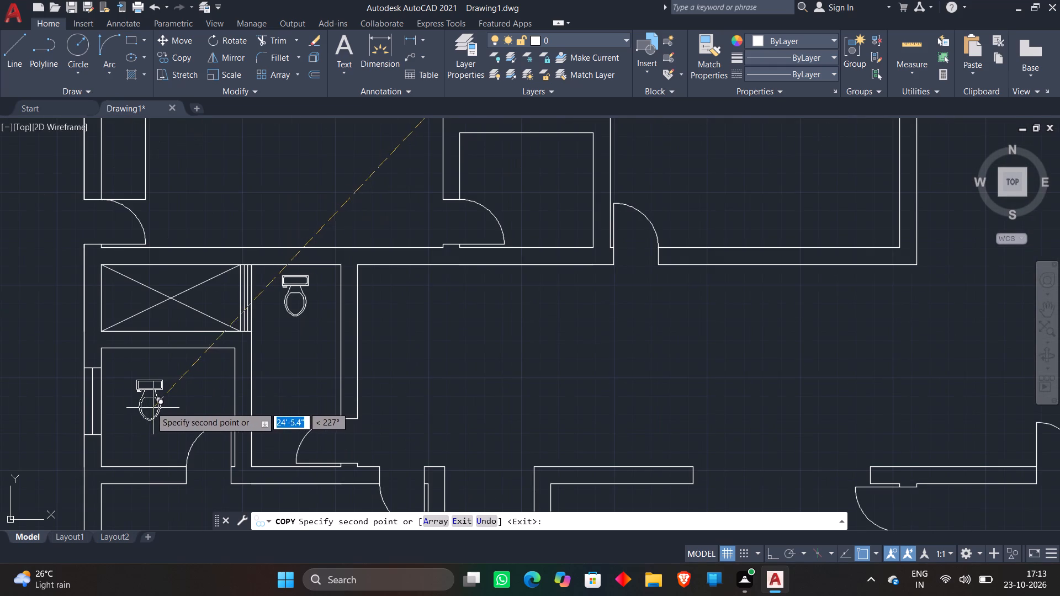
click(143, 392)
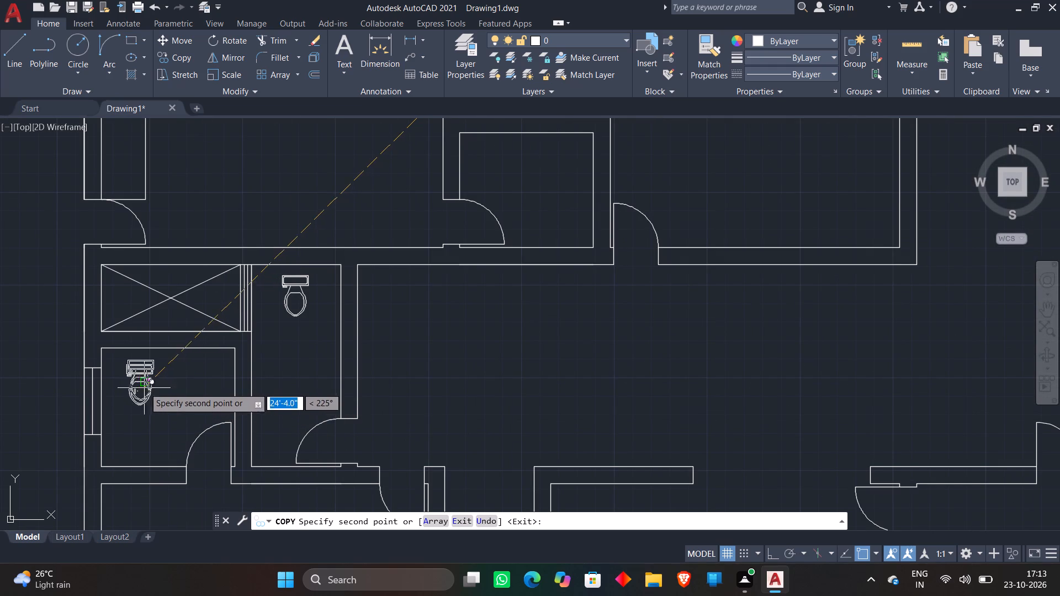
scroll(483, 372, down, 1)
scroll(545, 384, down, 1)
middle_drag(545, 384, 534, 320)
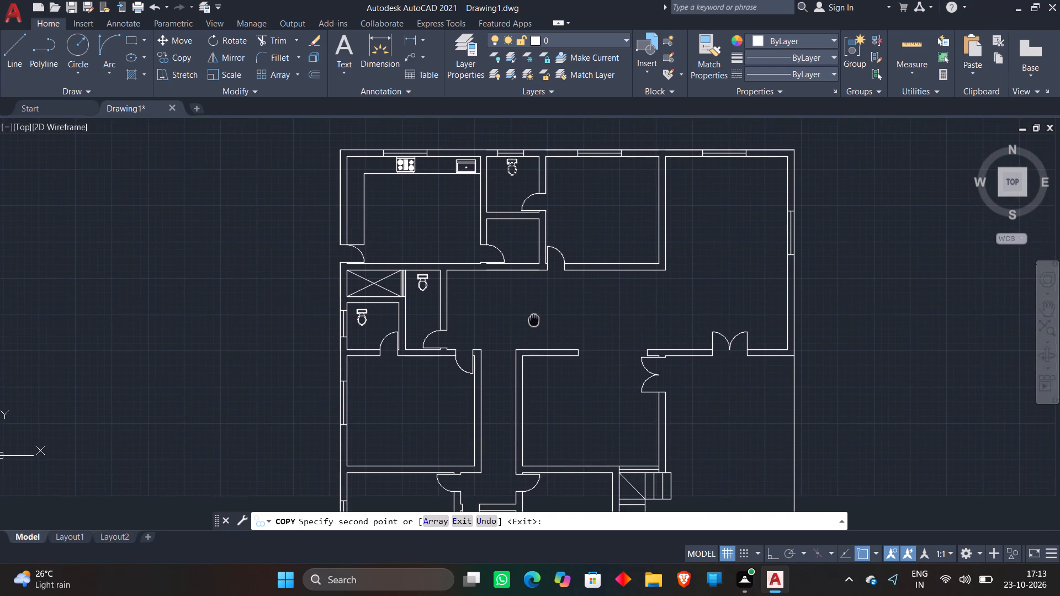
middle_drag(534, 320, 533, 319)
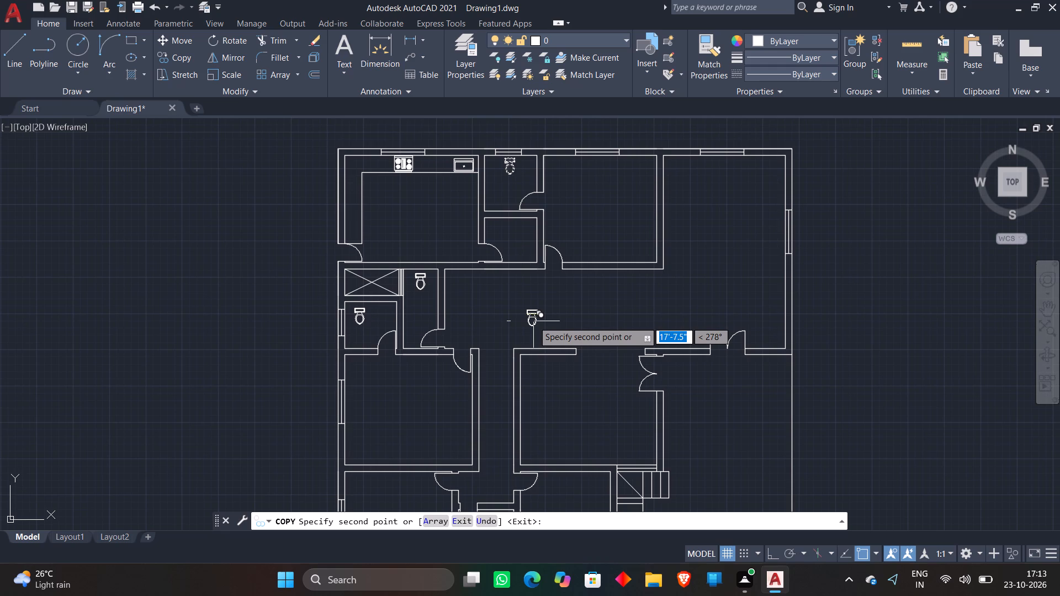
key(space)
Move the small bed block from beside the plan into the upper room directly right of the first toilet room.
scroll(535, 321, down, 2)
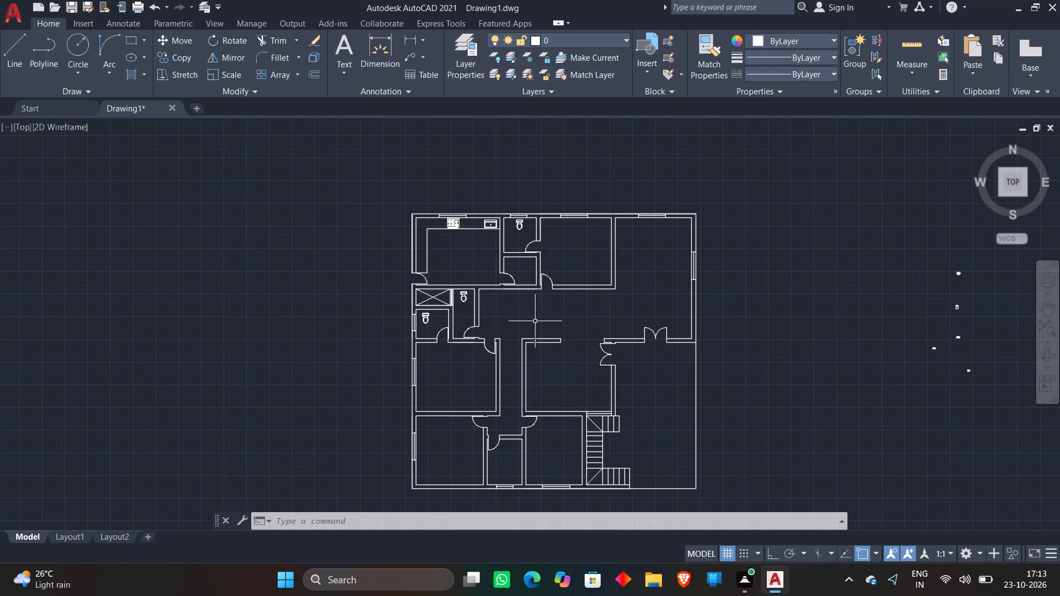
scroll(542, 333, up, 3)
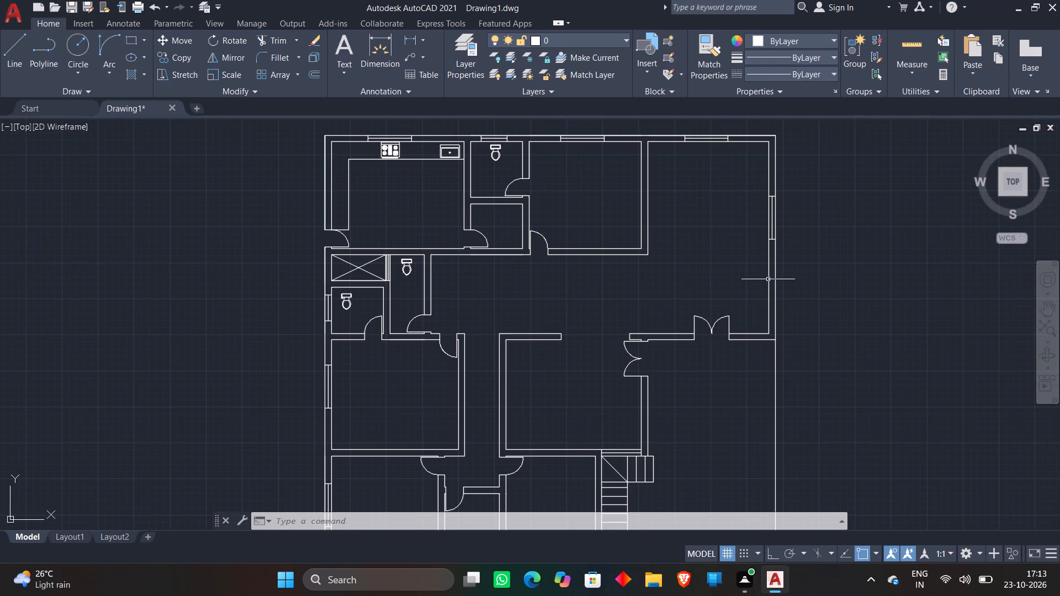
scroll(768, 279, down, 1)
middle_drag(833, 268, 611, 315)
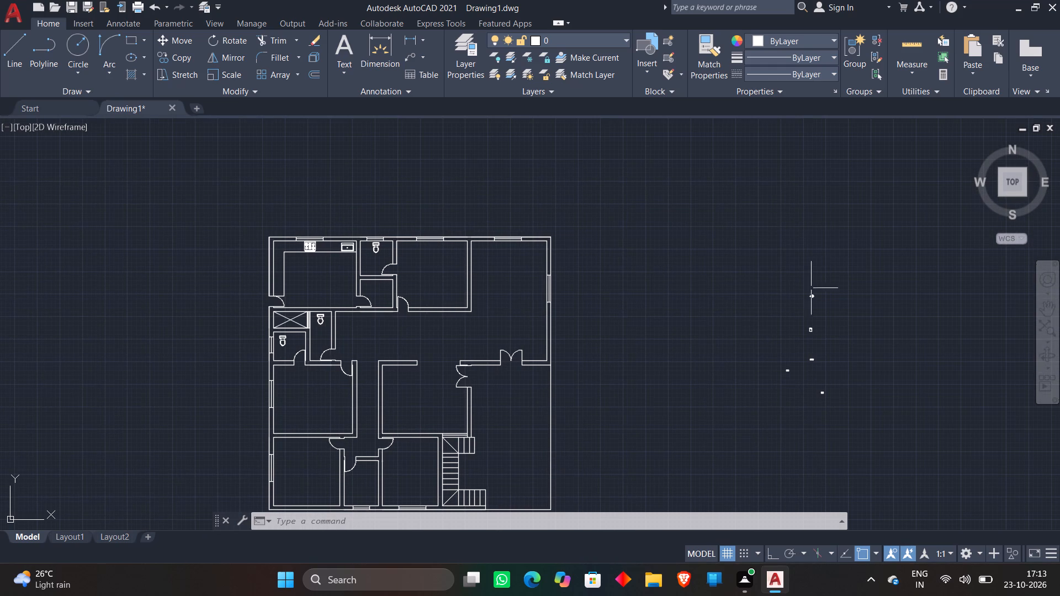
scroll(823, 317, up, 2)
click(743, 328)
click(835, 370)
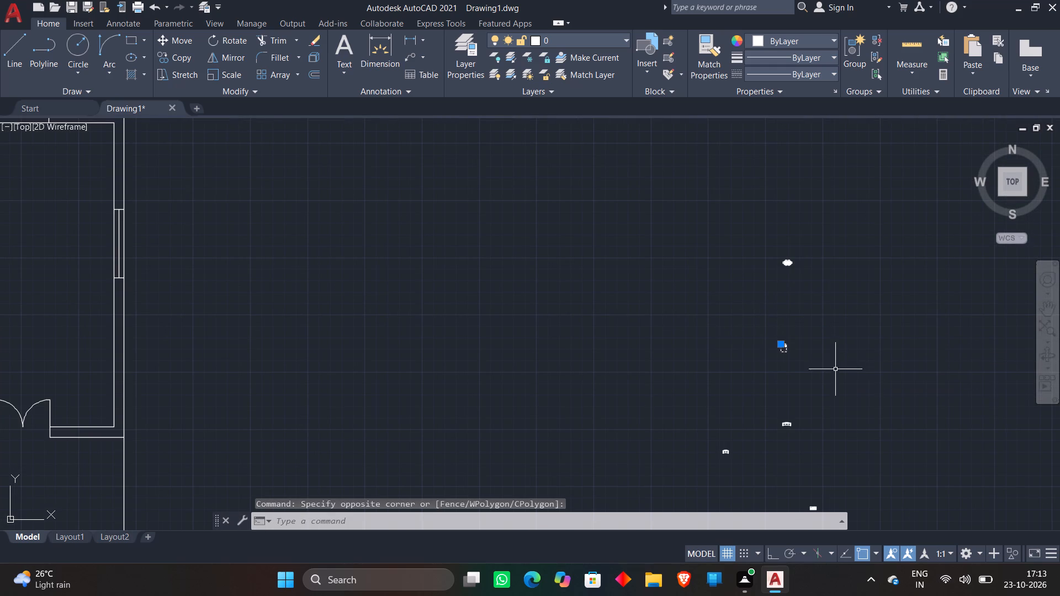
click(168, 36)
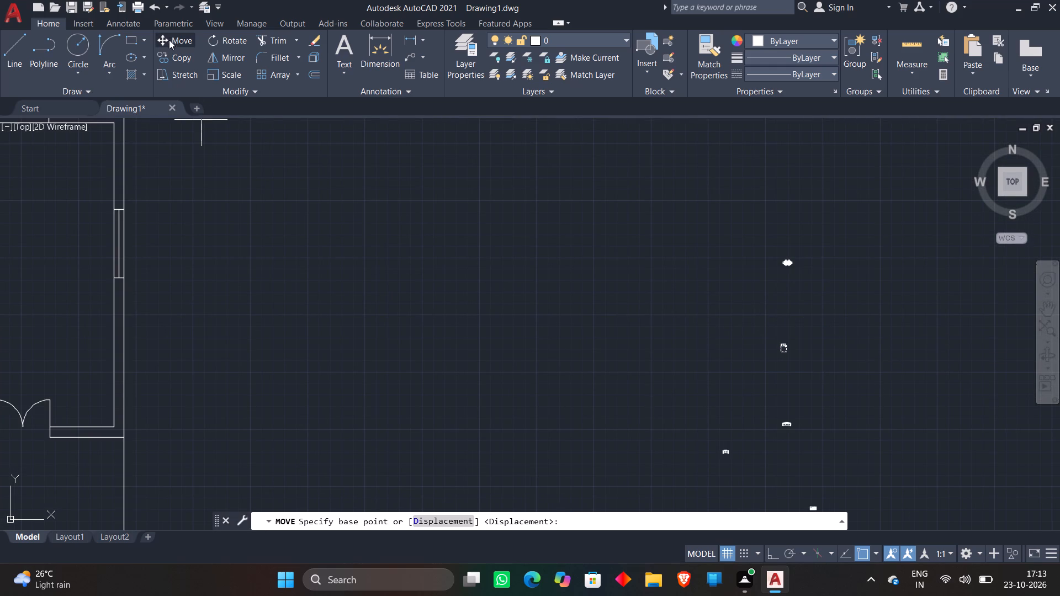
click(793, 353)
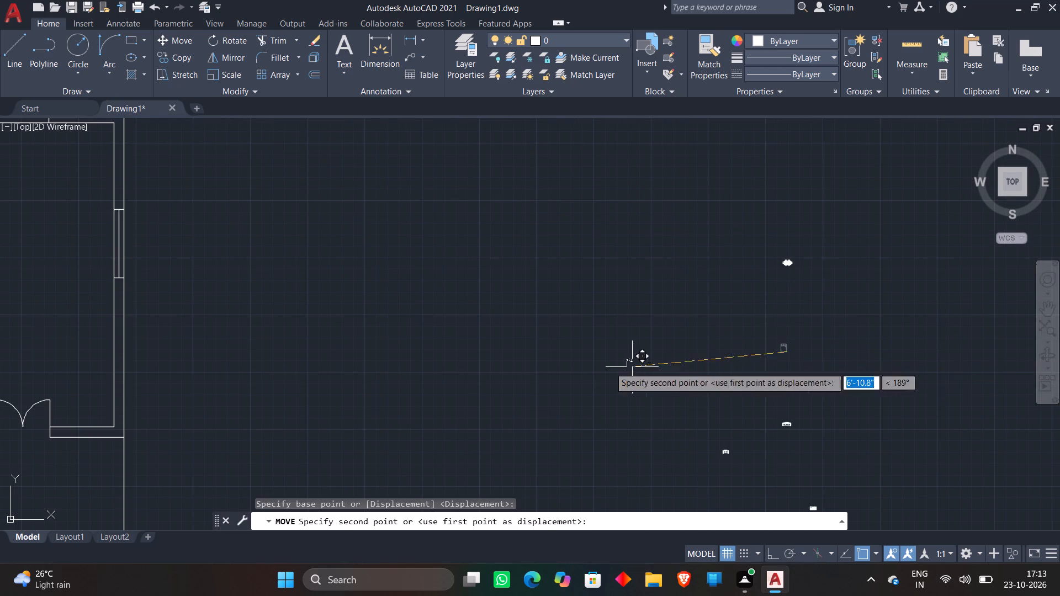
scroll(372, 343, down, 3)
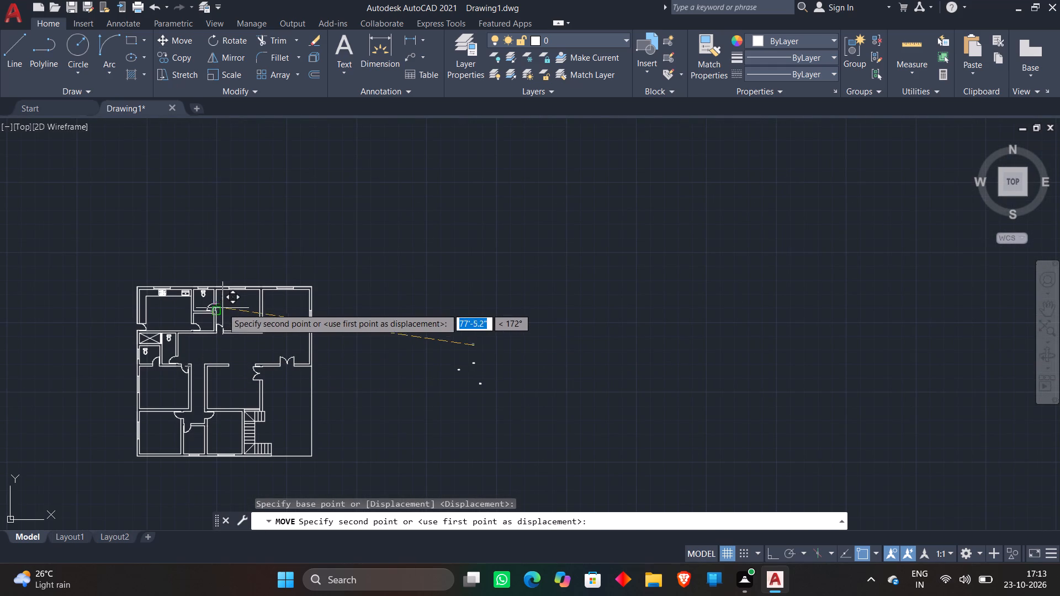
scroll(225, 307, up, 4)
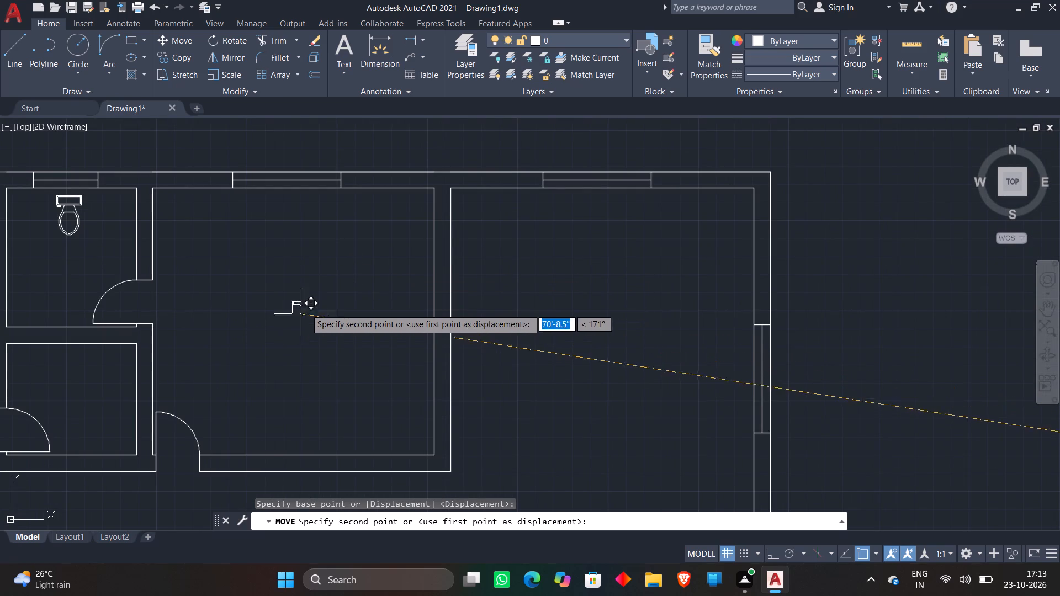
click(308, 306)
Rotate the bed block by 270 degrees with Ortho on.
scroll(308, 306, up, 2)
click(235, 217)
click(422, 359)
right_click(406, 321)
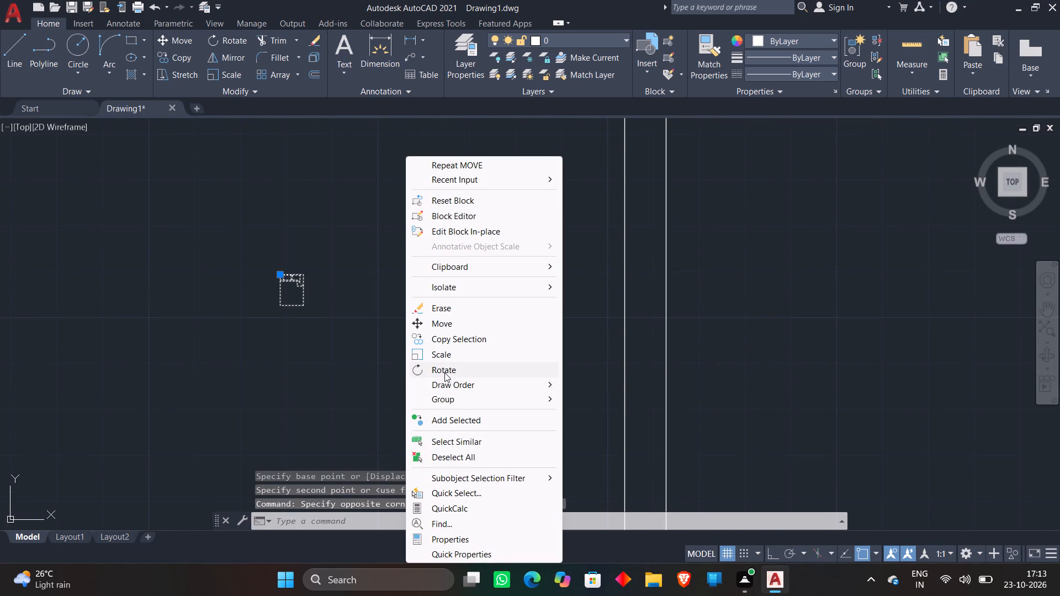
click(444, 371)
scroll(373, 322, down, 1)
click(373, 323)
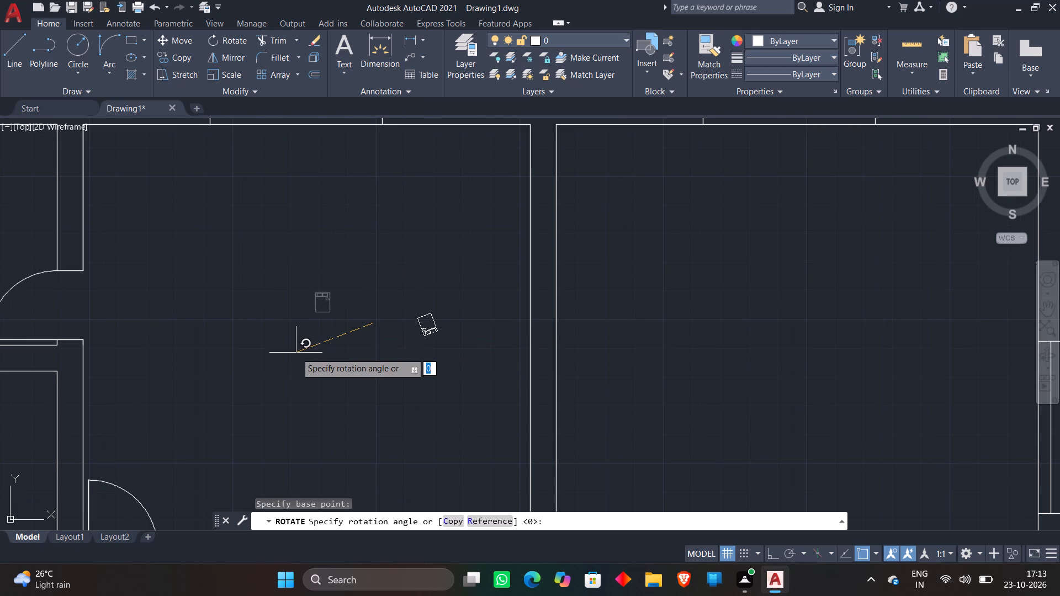
key(F8)
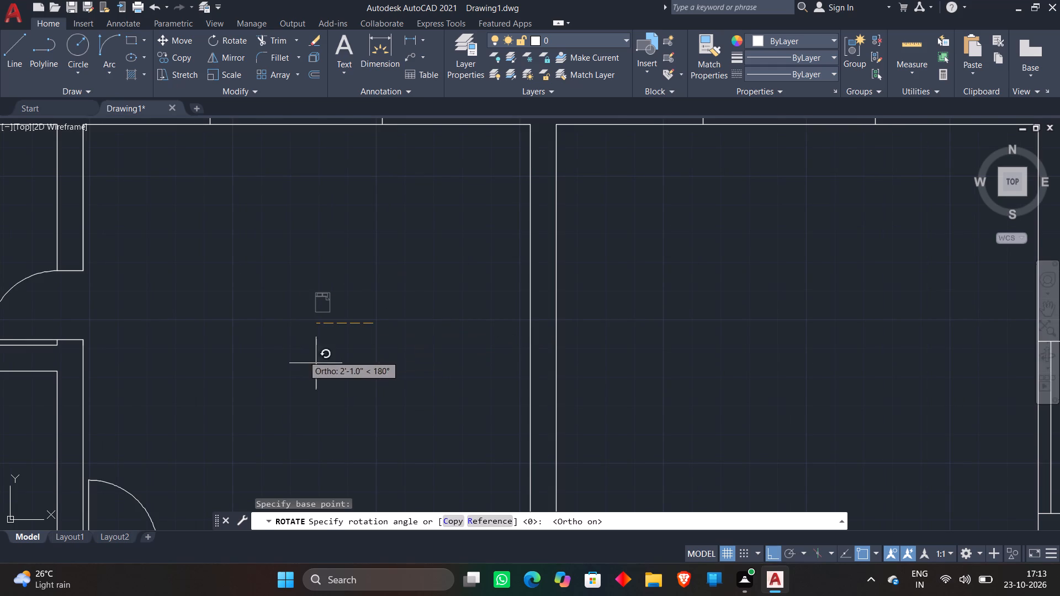
click(359, 369)
Scale up the bed block by eye to a size suited to the upper bedroom.
scroll(383, 326, down, 2)
click(369, 281)
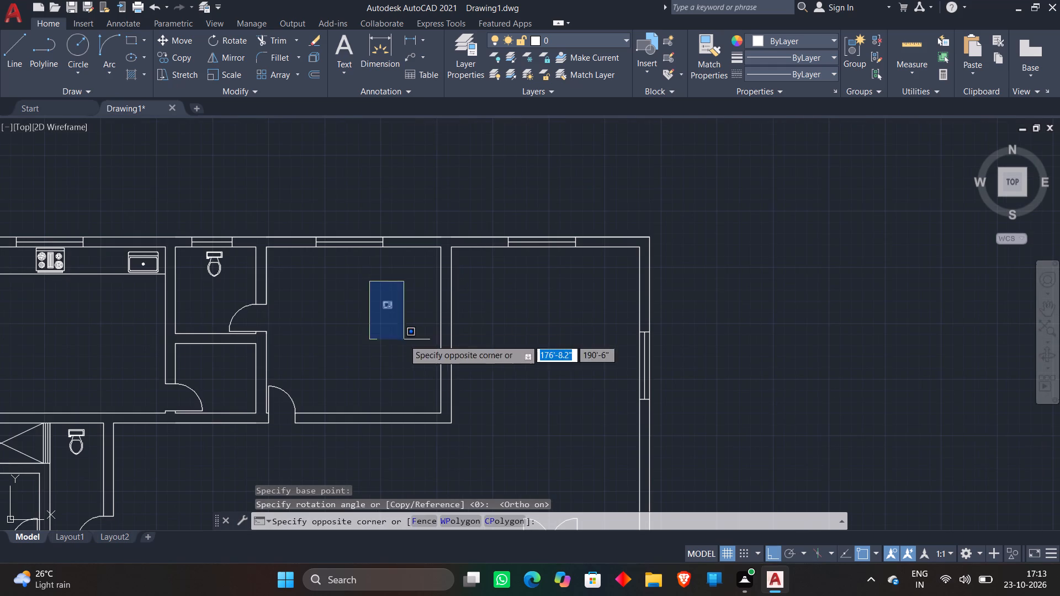
click(404, 340)
right_click(407, 315)
click(421, 355)
click(411, 311)
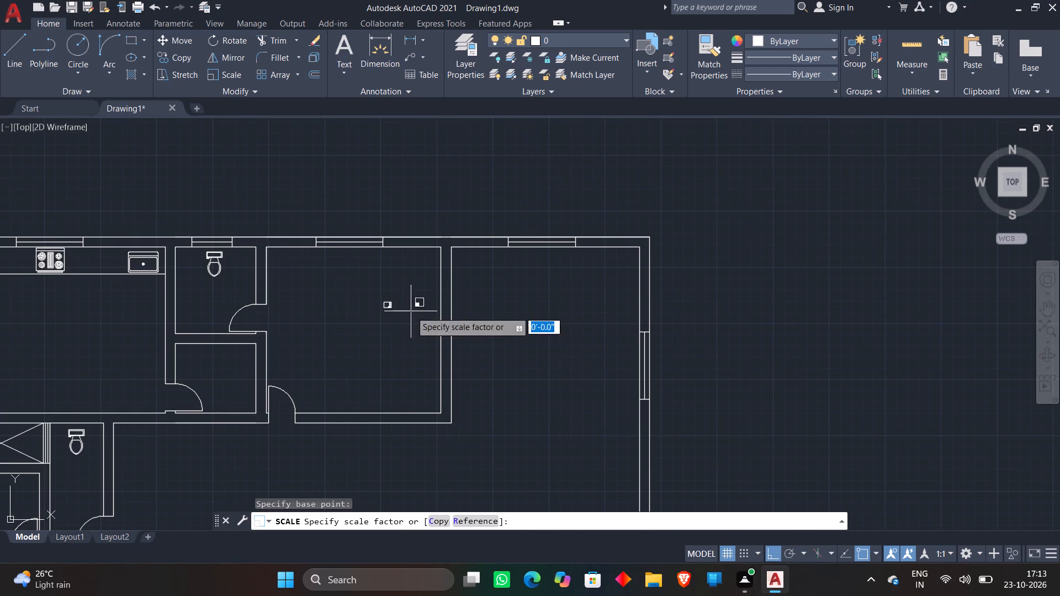
click(393, 361)
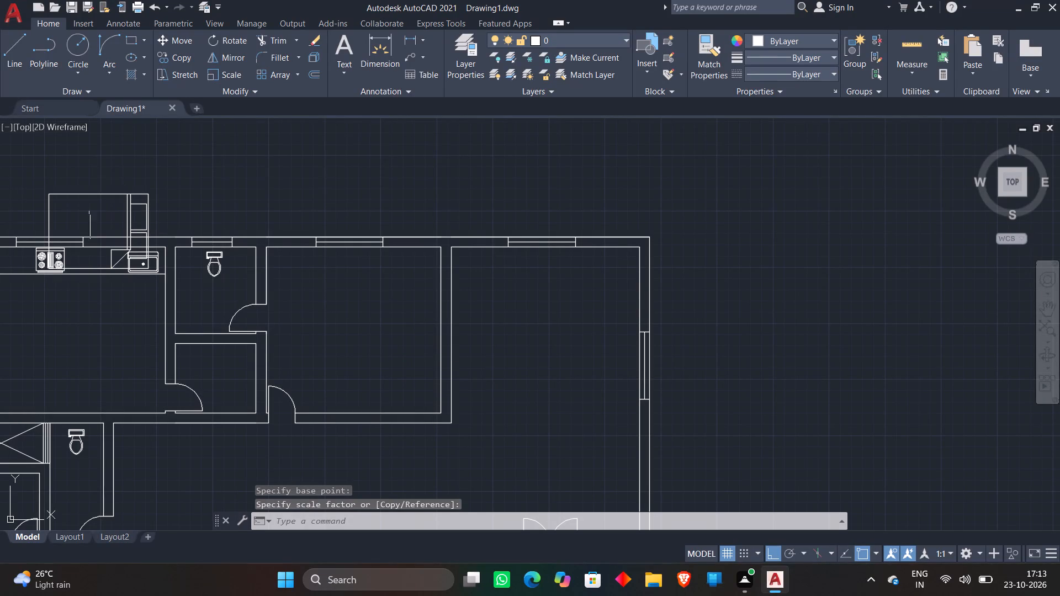
Move the enlarged bed from over the kitchen's top wall into the upper bedroom, below its window and near the right wall.
click(126, 194)
key(m)
key(space)
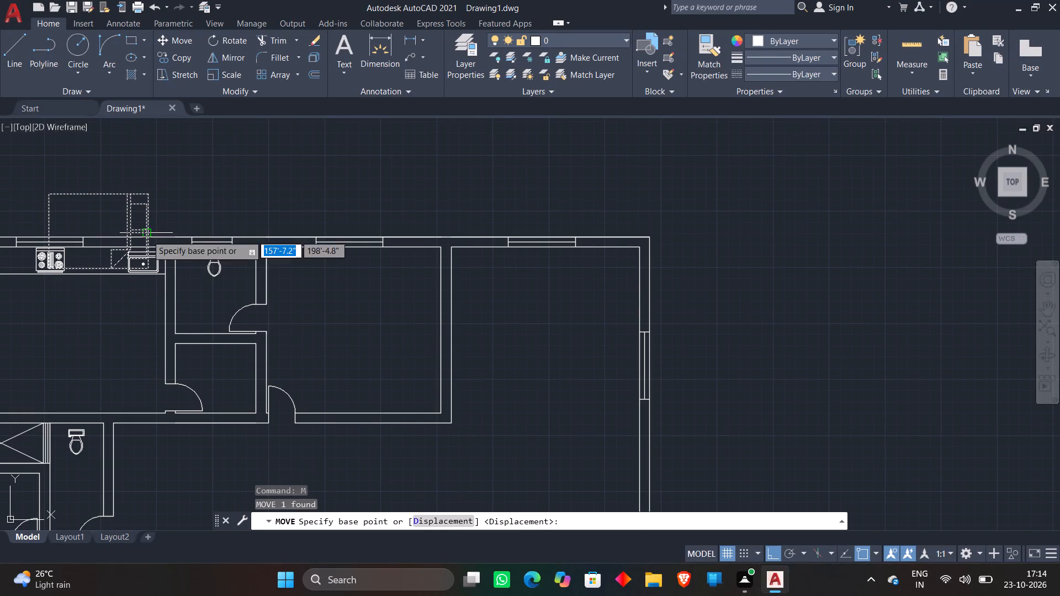
click(98, 217)
key(F8)
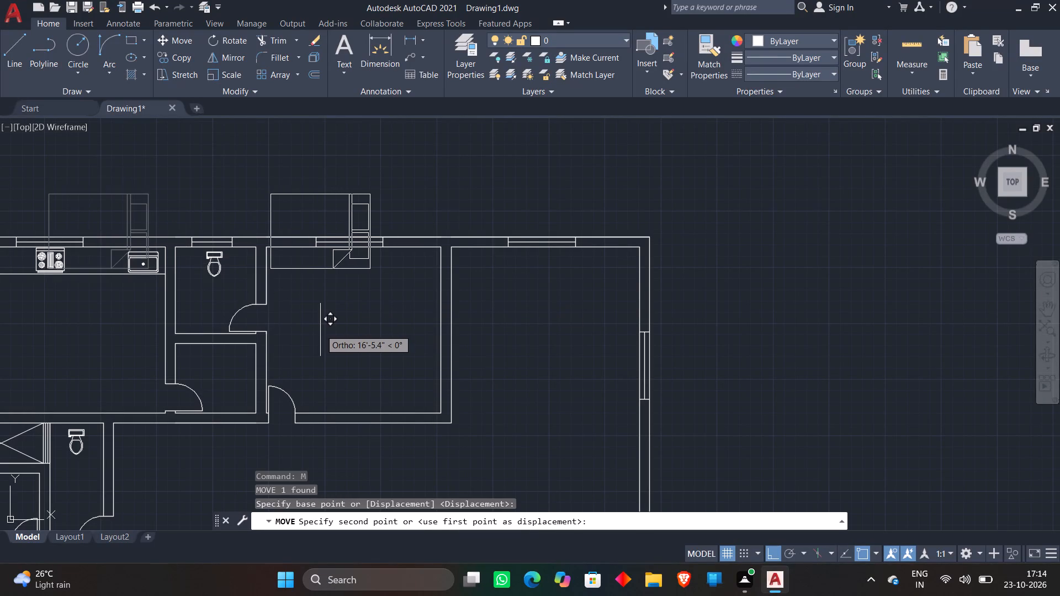
scroll(348, 323, up, 1)
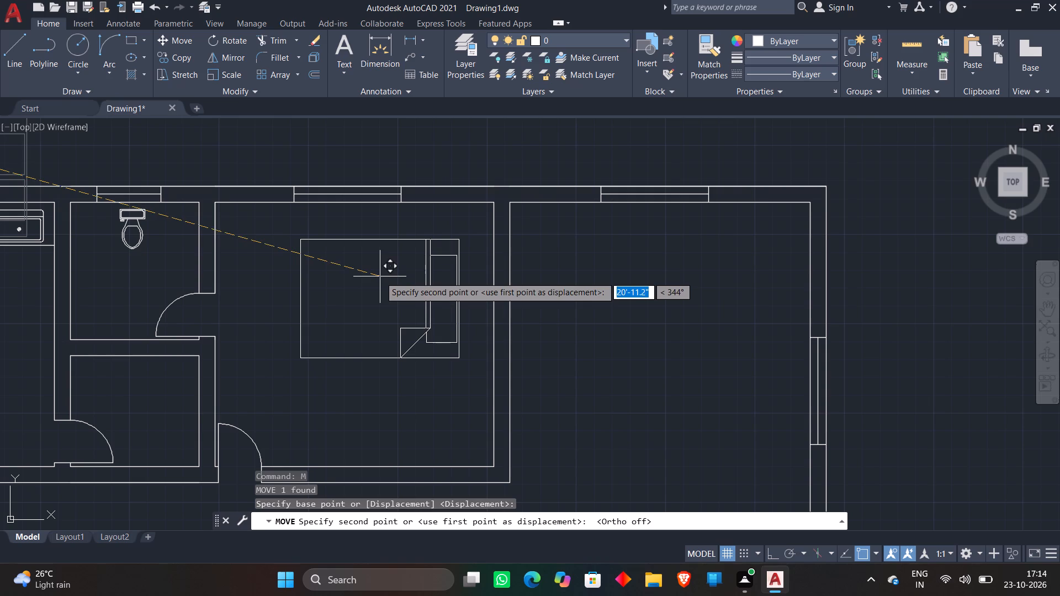
click(380, 276)
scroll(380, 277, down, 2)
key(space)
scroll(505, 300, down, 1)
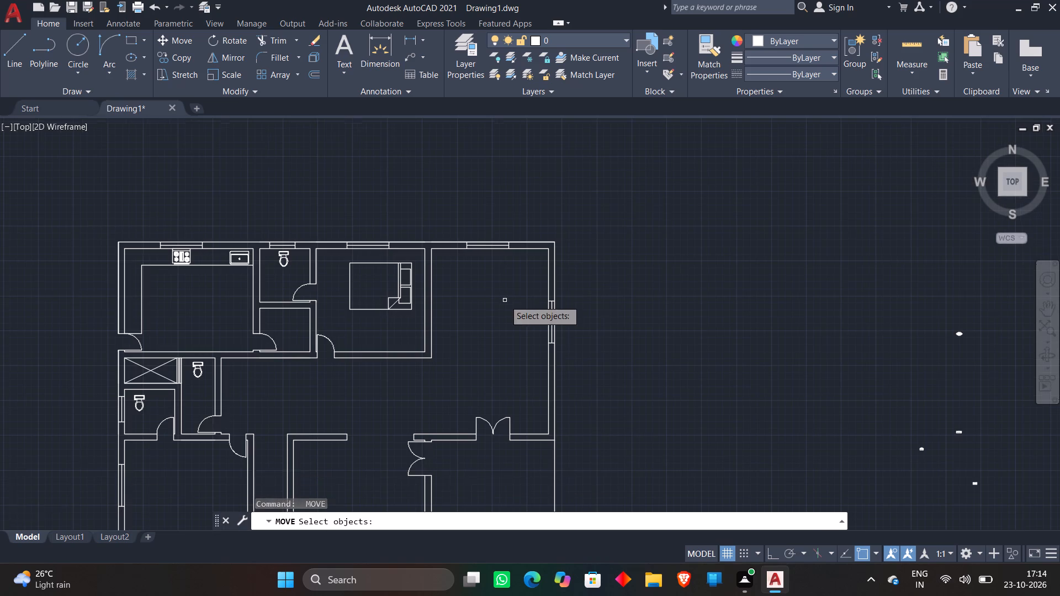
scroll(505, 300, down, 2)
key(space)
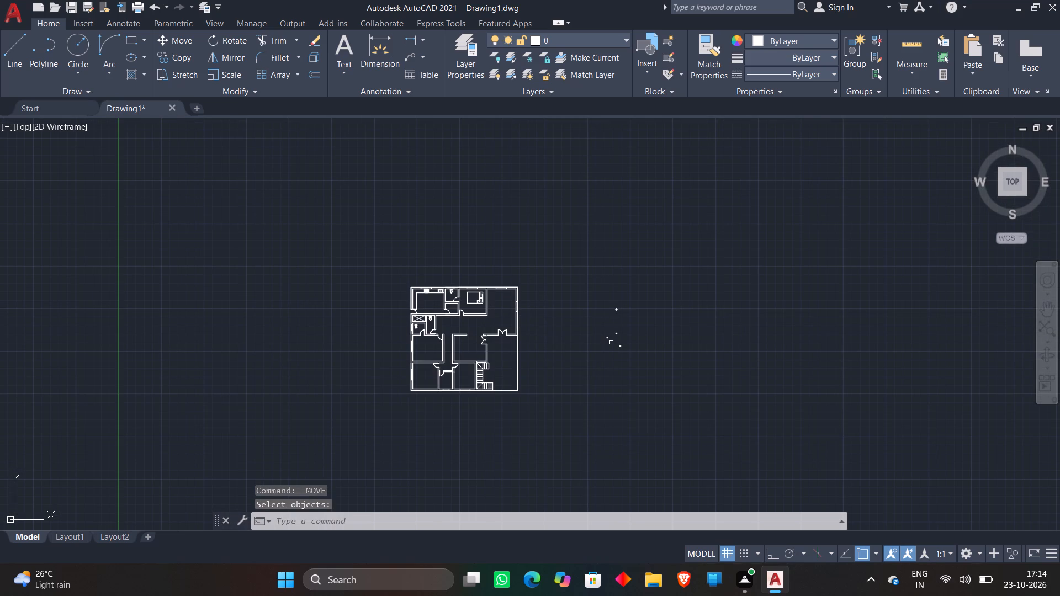
Copy the bed into three lower rooms: the one beside the stairs, the bottom-left corner room and the room directly above it.
scroll(611, 343, down, 1)
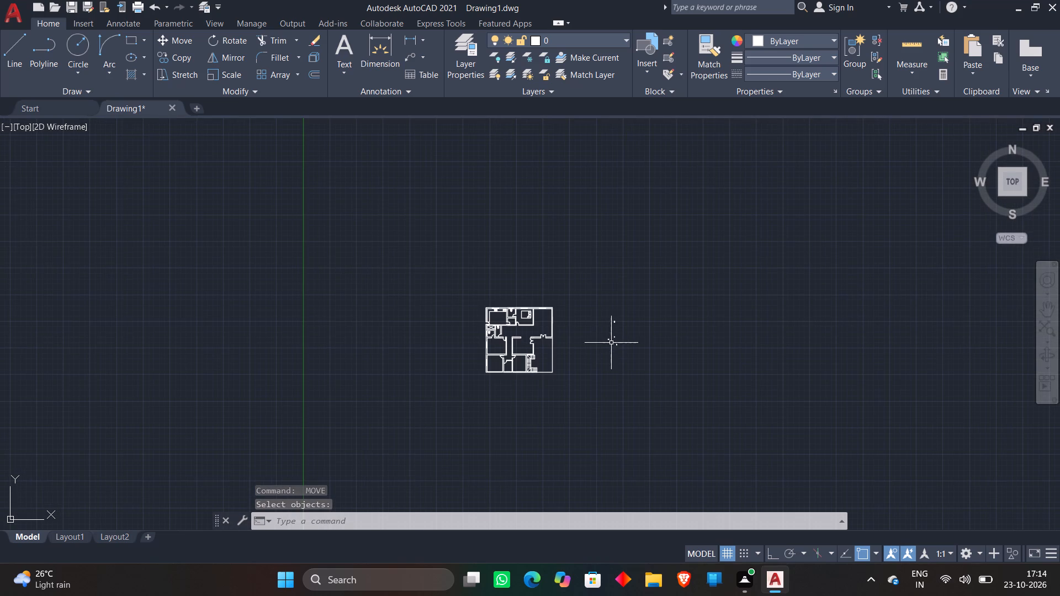
scroll(526, 315, up, 1)
click(524, 316)
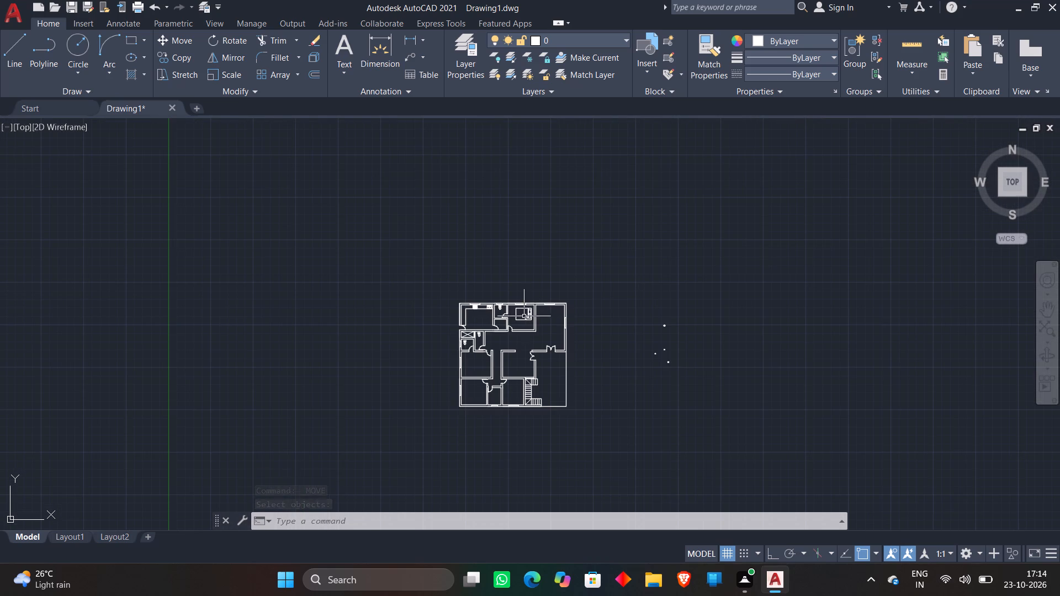
right_click(523, 317)
click(539, 337)
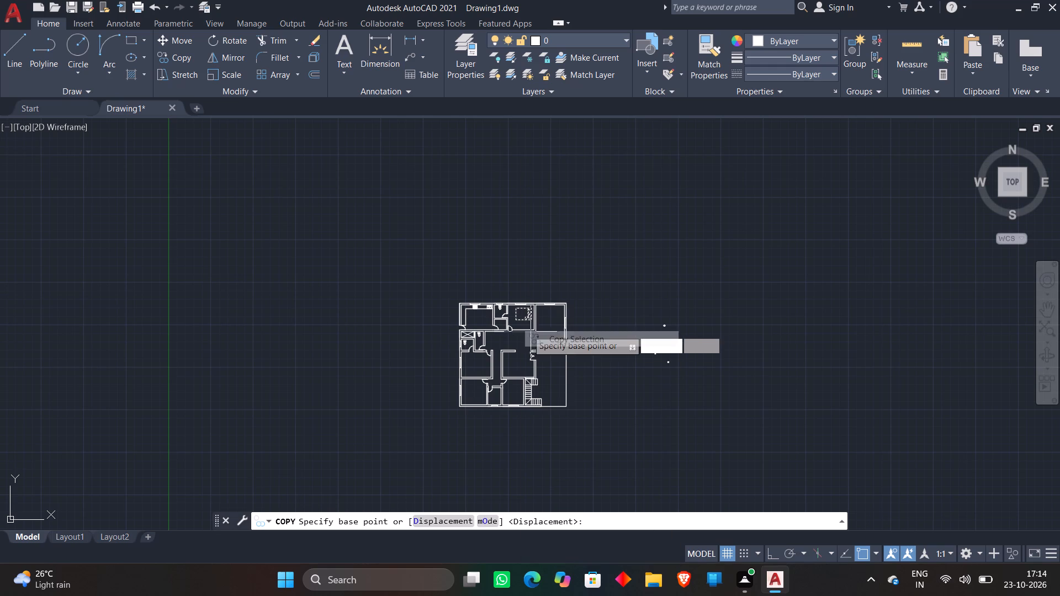
click(522, 315)
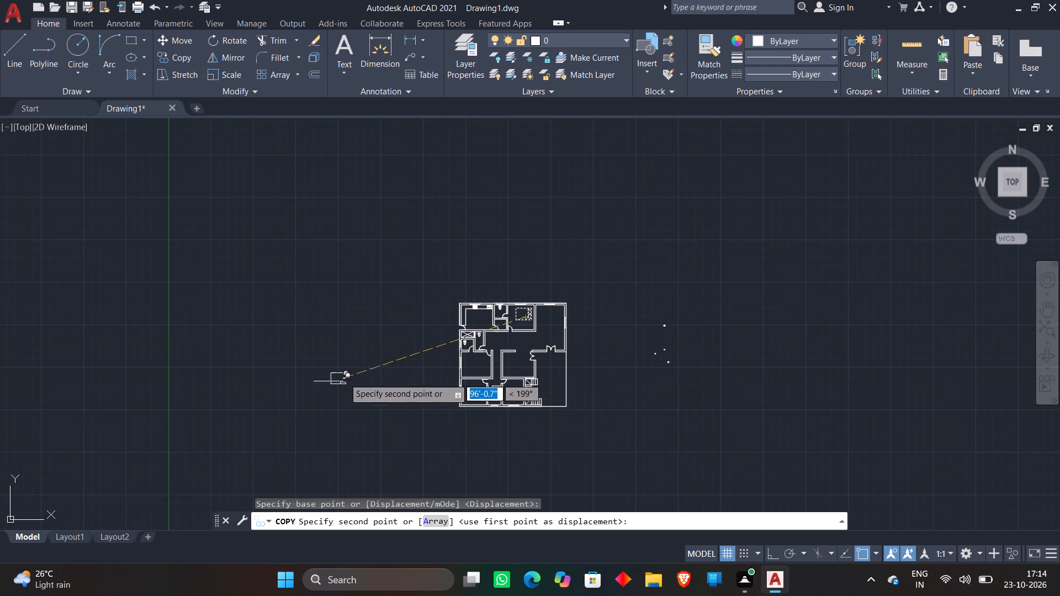
middle_drag(348, 373, 400, 299)
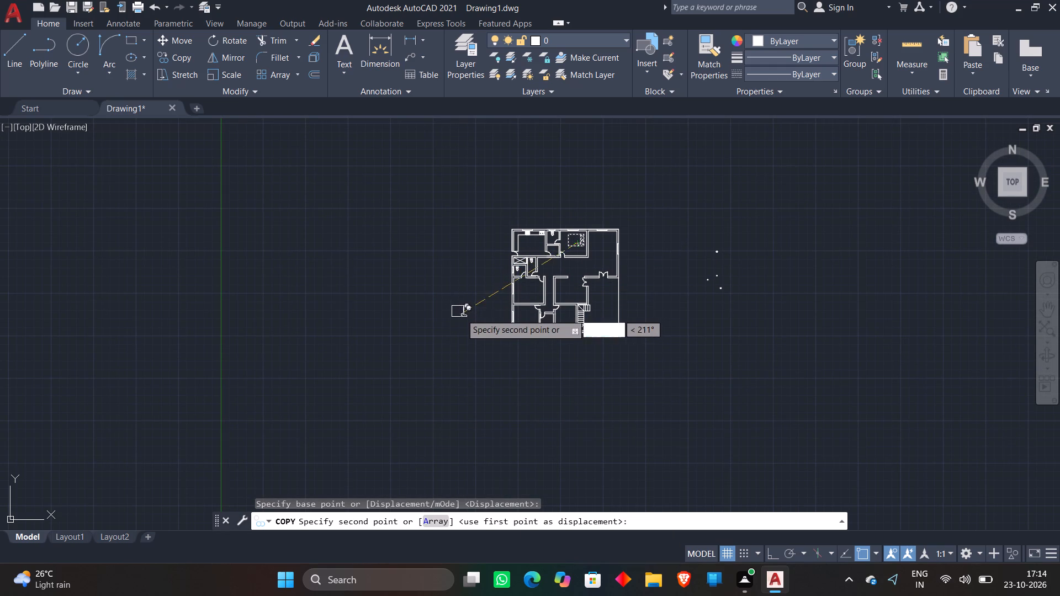
scroll(580, 312, up, 4)
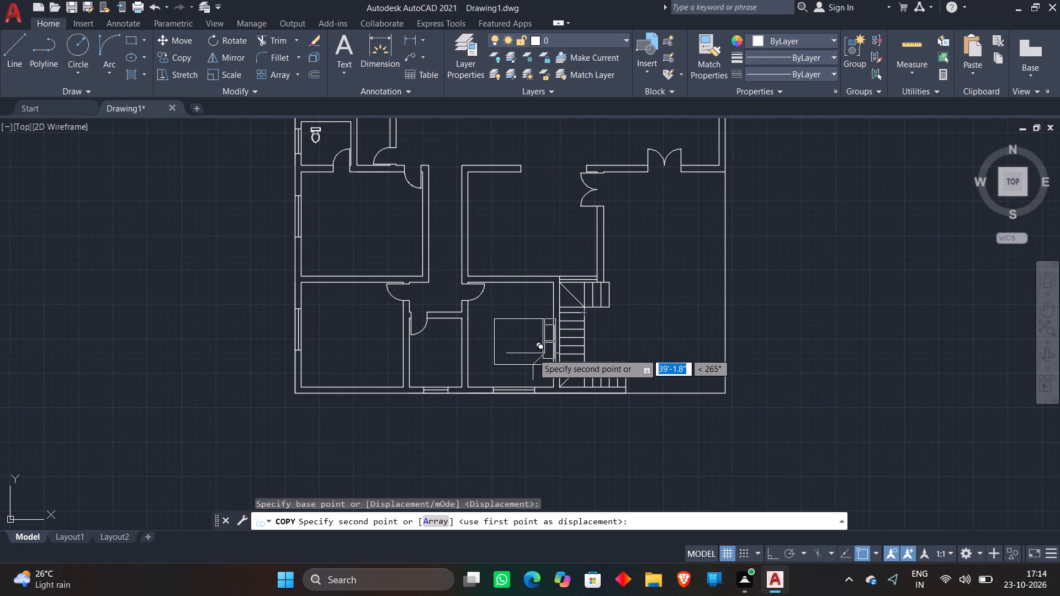
scroll(533, 353, up, 2)
click(493, 377)
scroll(513, 344, down, 4)
scroll(414, 343, up, 1)
click(414, 342)
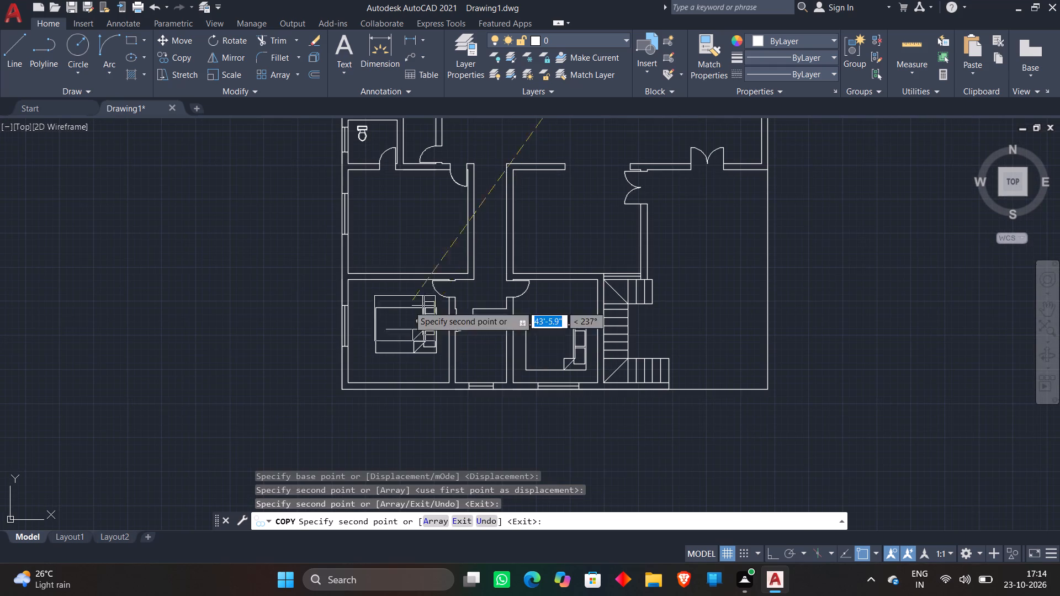
click(406, 237)
key(Escape)
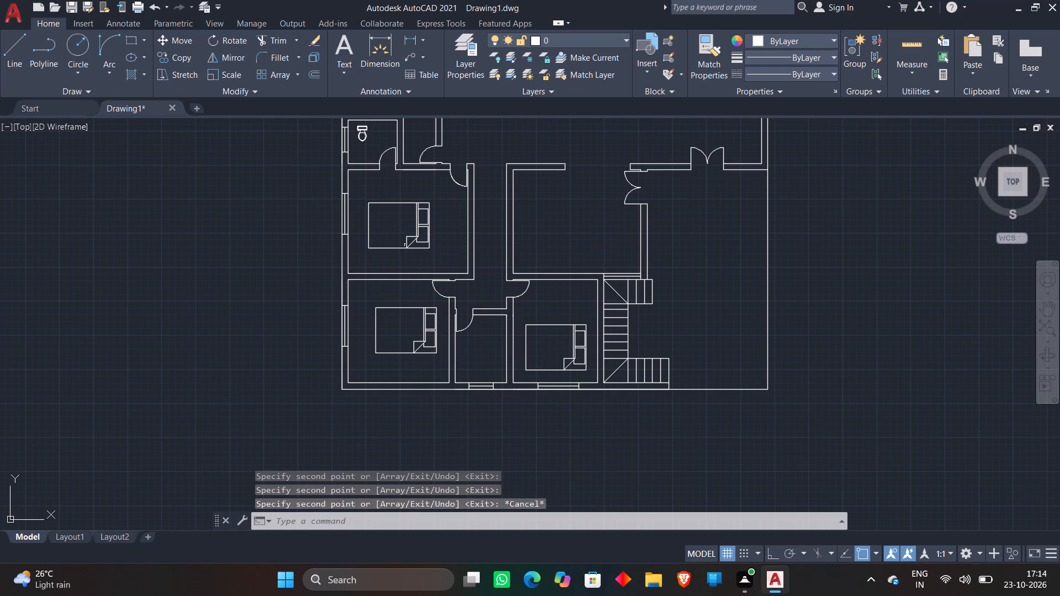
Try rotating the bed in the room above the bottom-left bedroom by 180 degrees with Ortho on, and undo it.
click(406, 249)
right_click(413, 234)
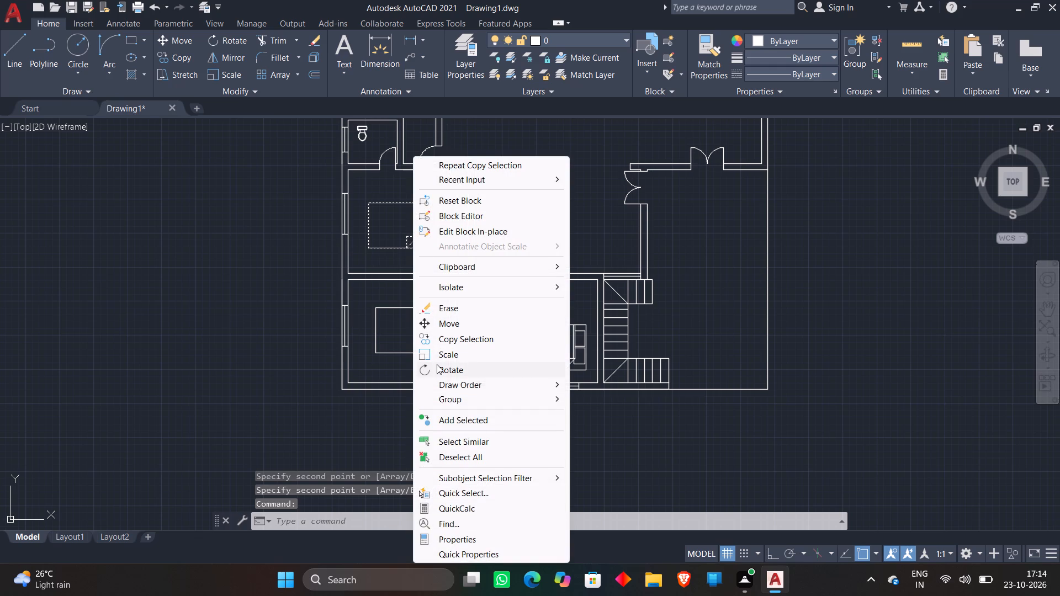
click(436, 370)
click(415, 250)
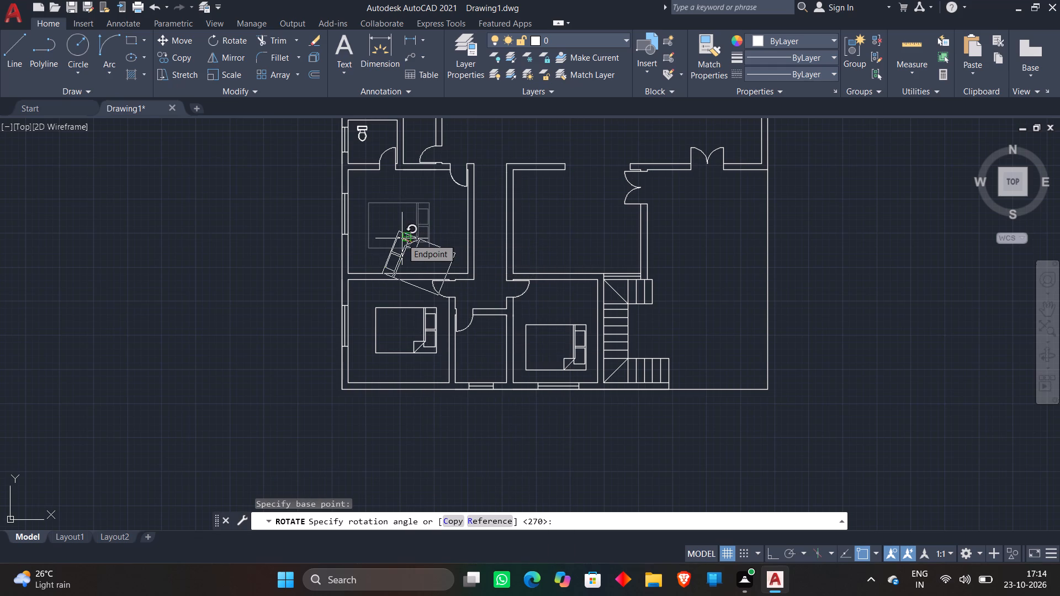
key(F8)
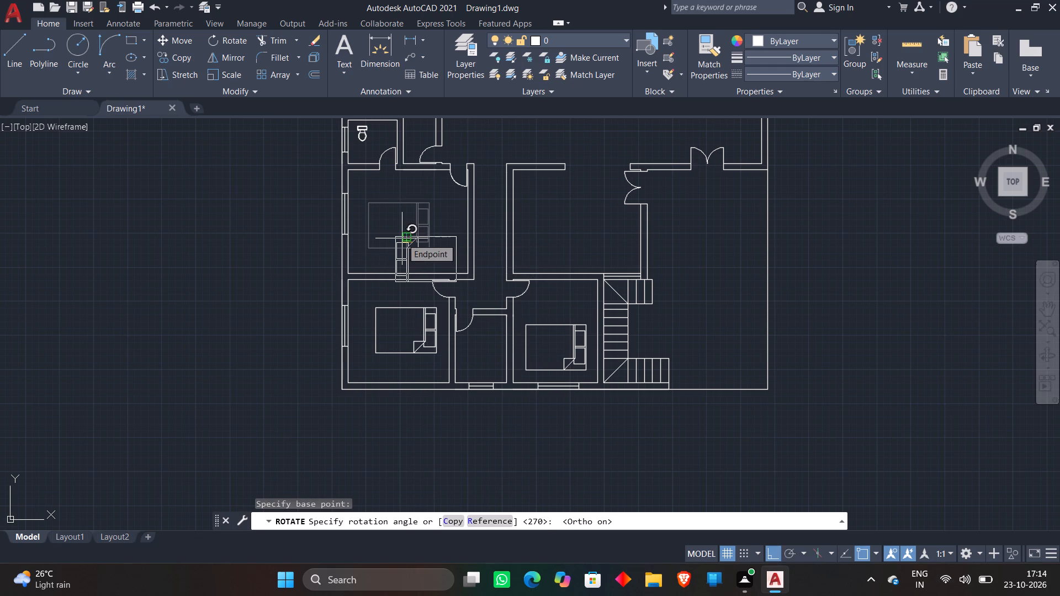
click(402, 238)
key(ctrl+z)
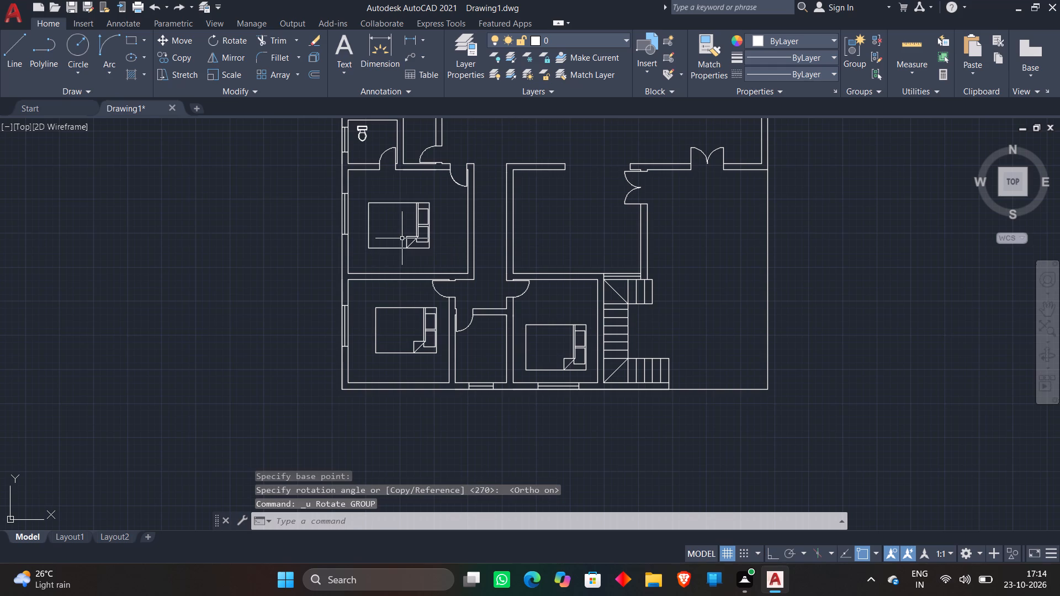
Rotate the bed in the room above the bottom-left bedroom by 180 degrees about a point near its pillows, with Ortho on.
click(428, 254)
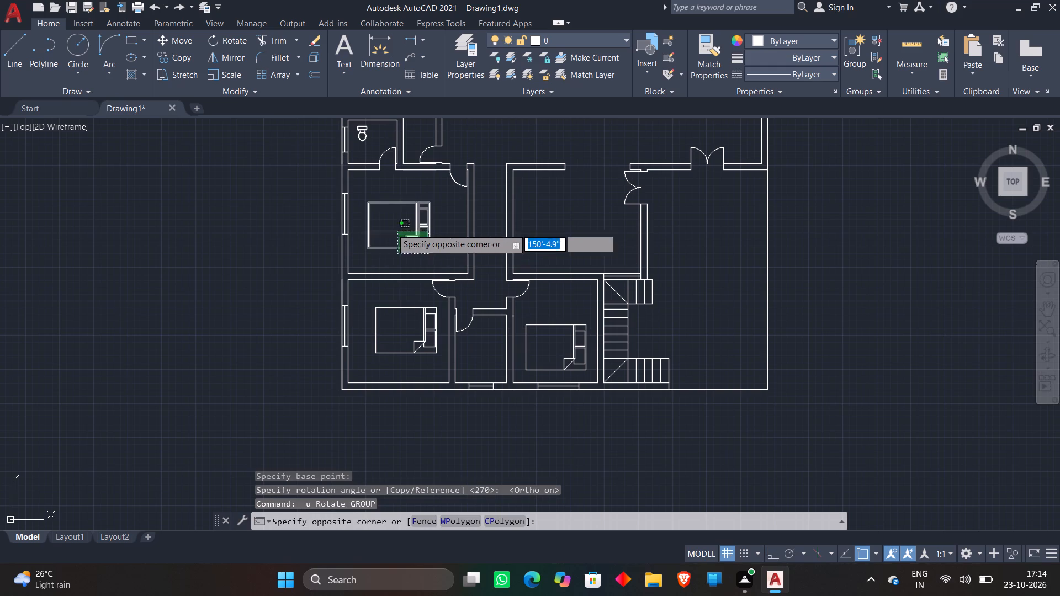
click(364, 203)
right_click(368, 213)
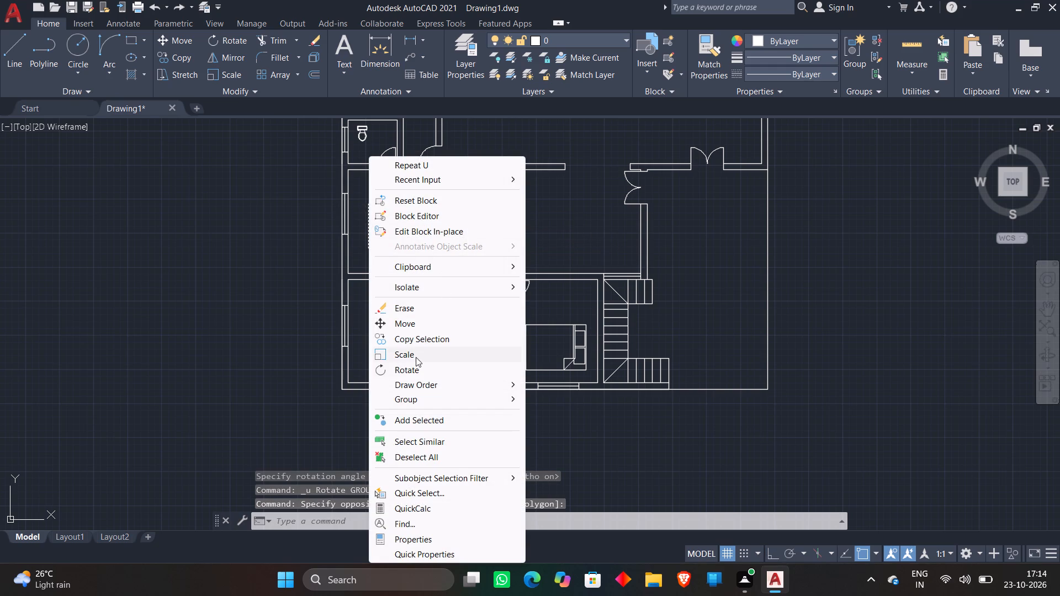
click(406, 372)
click(420, 214)
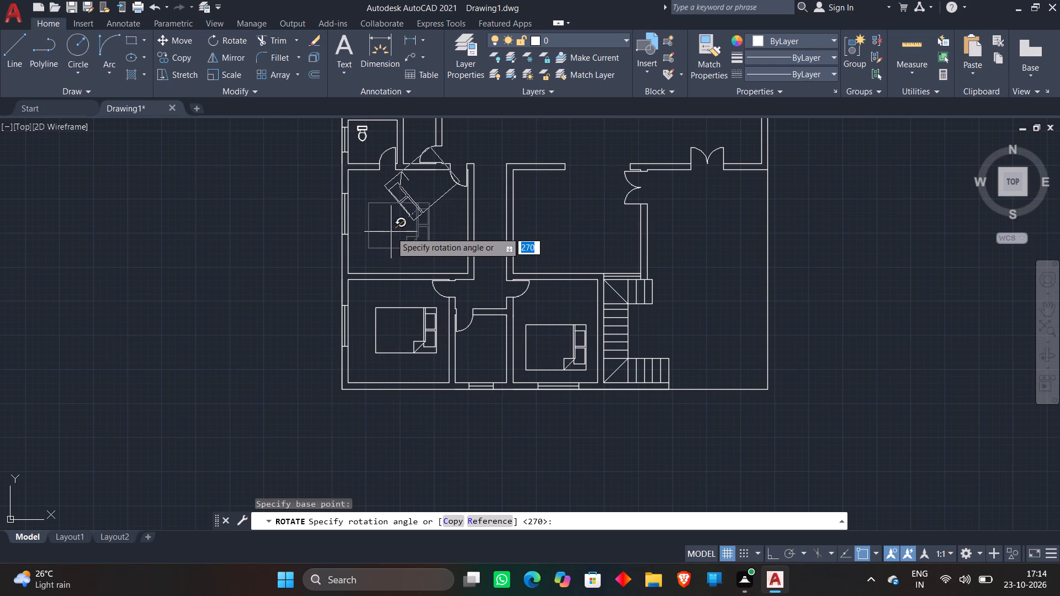
key(F8)
click(391, 224)
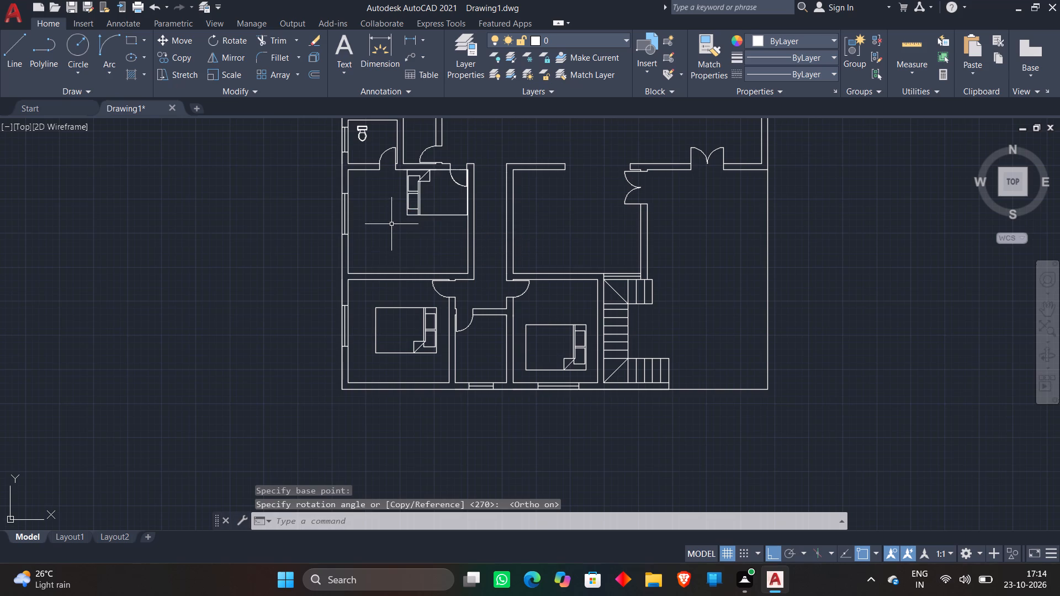
Move the rotated bed with Ortho off so its pillow end sits beside the window in the room's left wall.
click(410, 209)
key(m)
key(space)
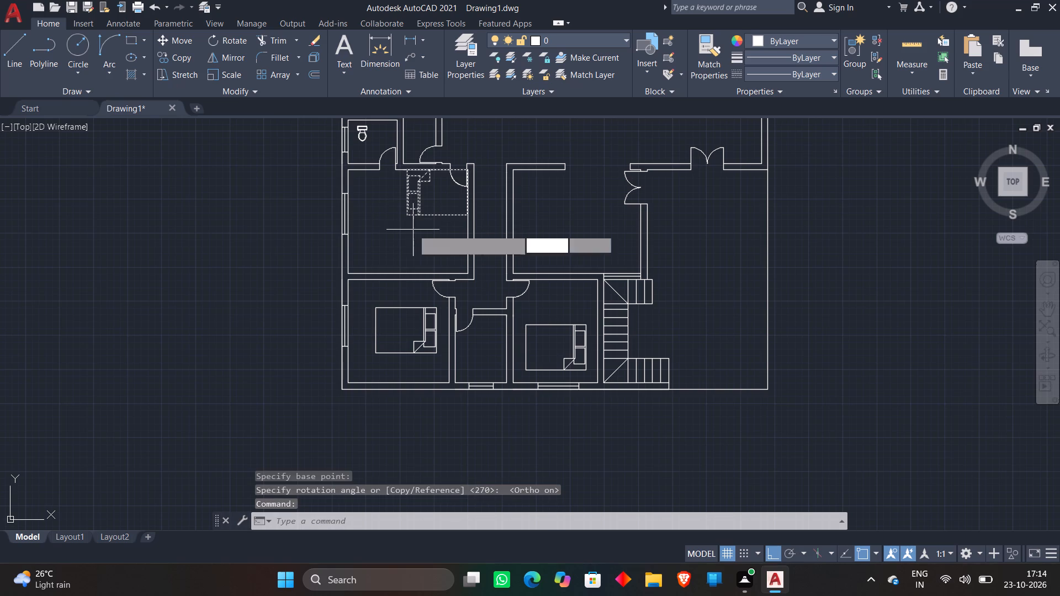
click(437, 203)
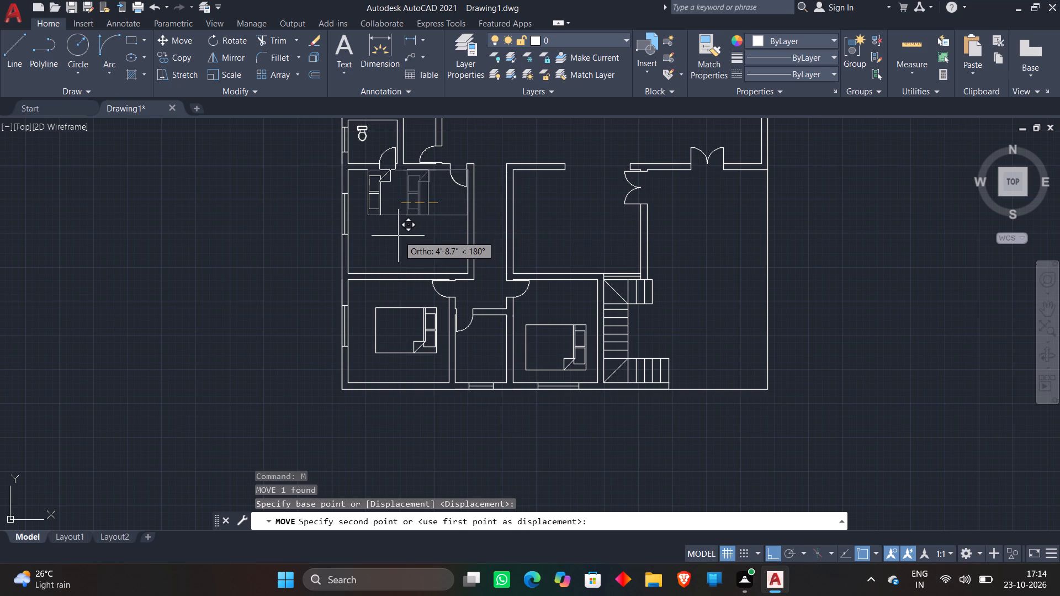
key(F8)
scroll(393, 240, up, 2)
middle_drag(393, 240, 420, 417)
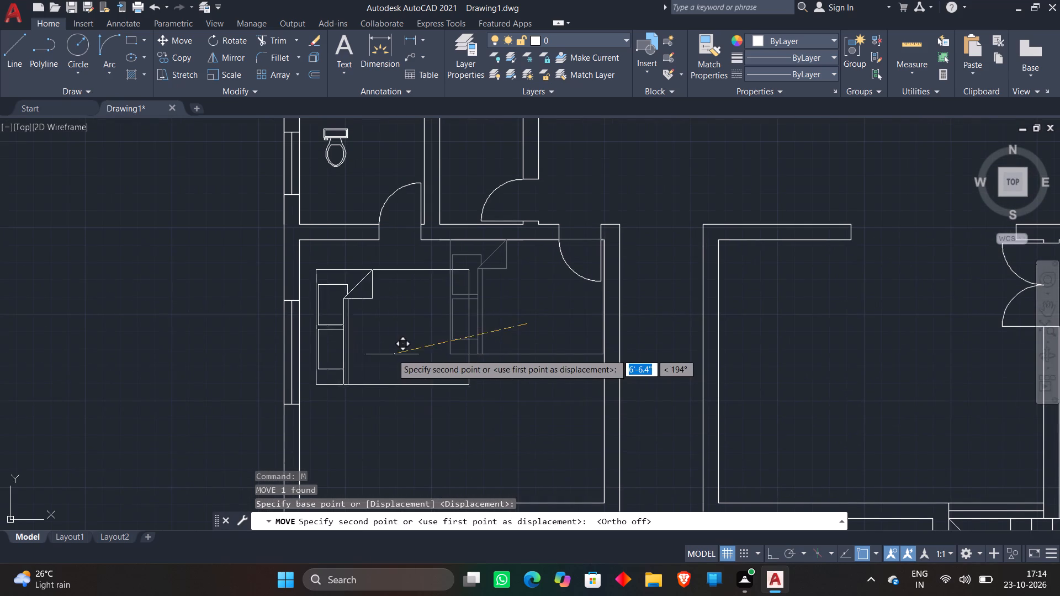
click(386, 381)
Erase the bed in the bottom-left corner bedroom.
scroll(461, 358, down, 2)
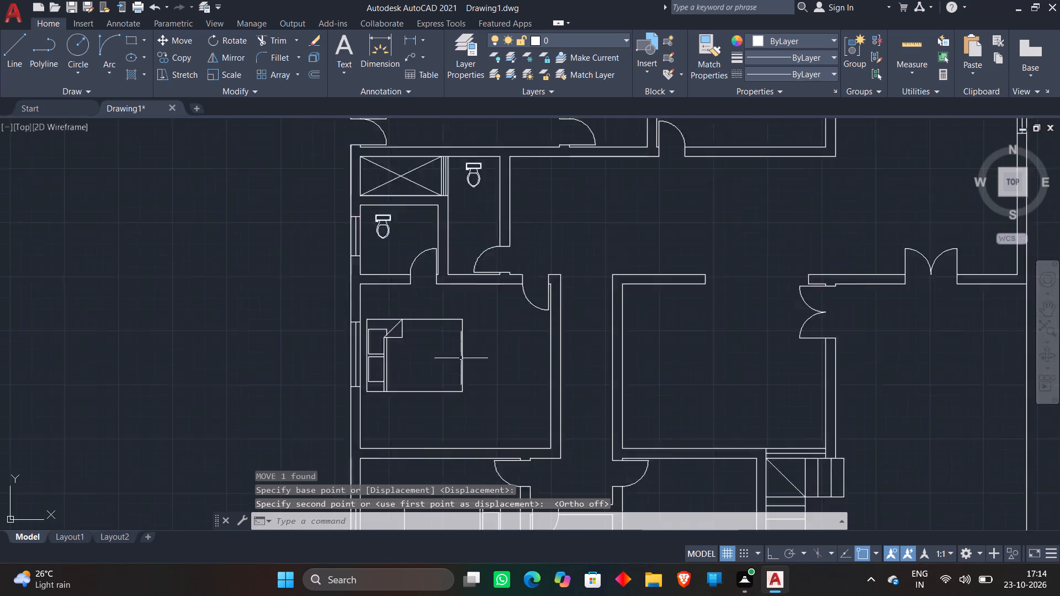
scroll(463, 371, down, 1)
middle_drag(463, 371, 447, 329)
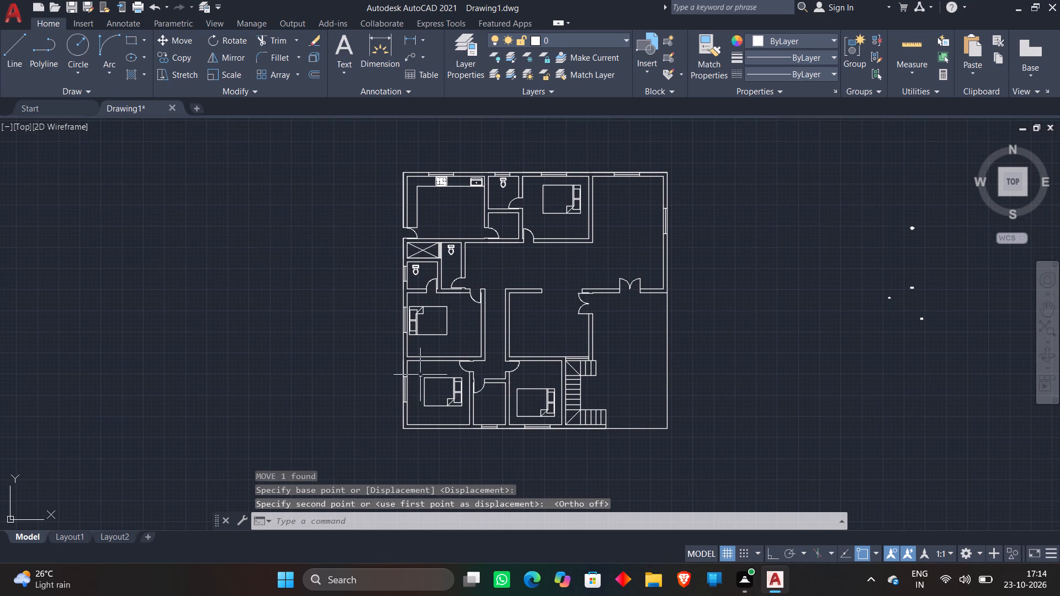
click(426, 377)
key(Delete)
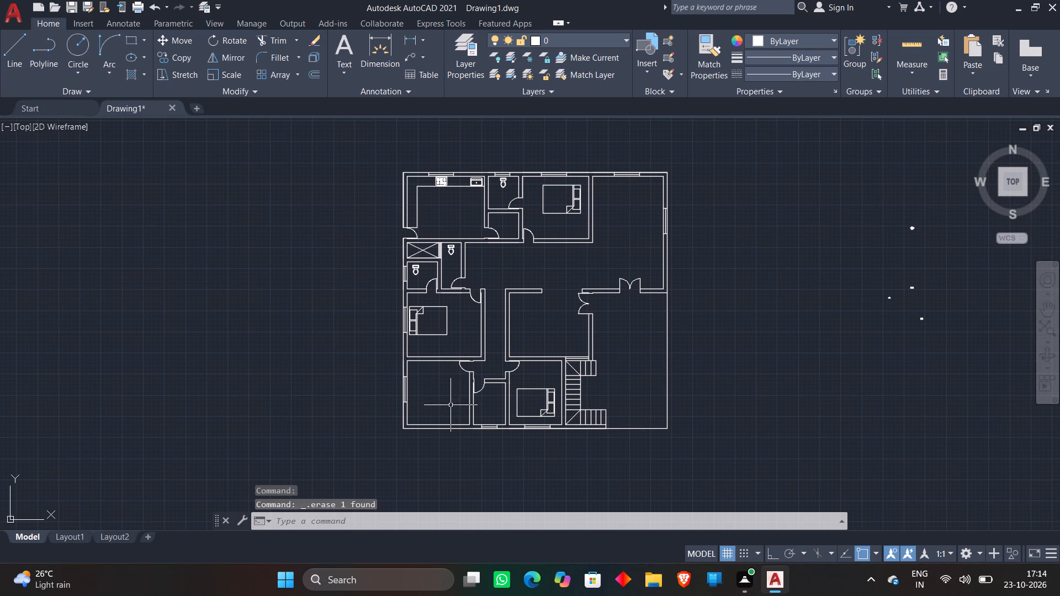
Copy the rotated bed down into the bottom-left corner bedroom, with its pillow end beside the left-wall window.
click(439, 326)
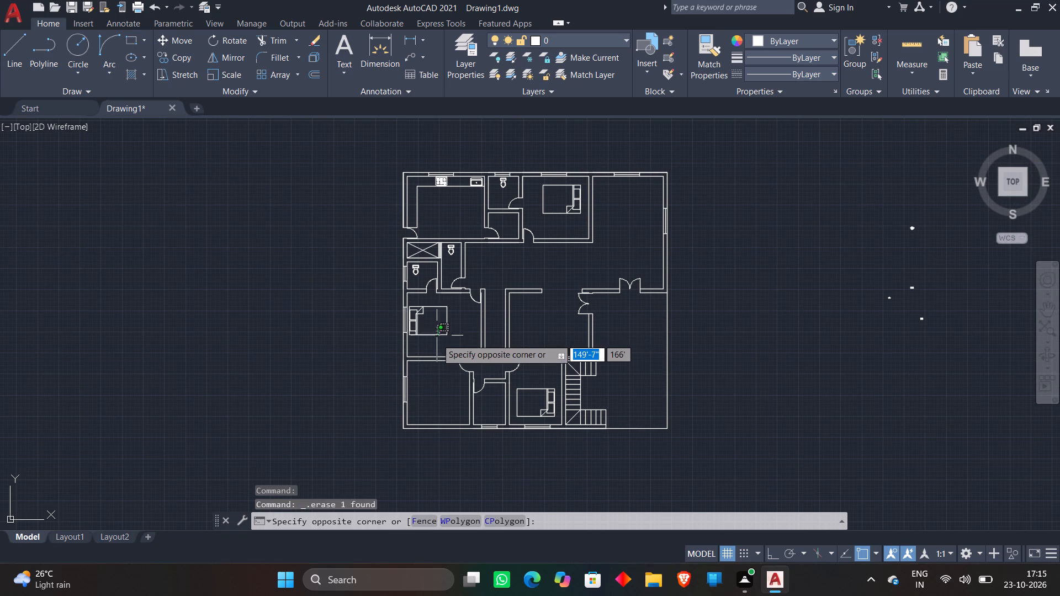
click(437, 339)
right_click(435, 333)
click(468, 338)
click(431, 321)
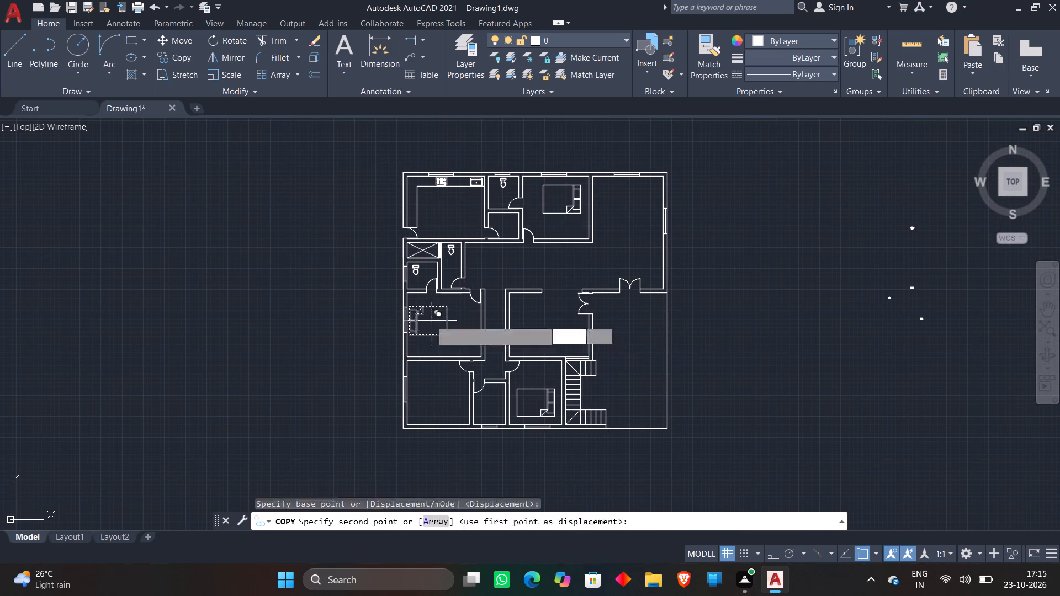
scroll(437, 392, up, 4)
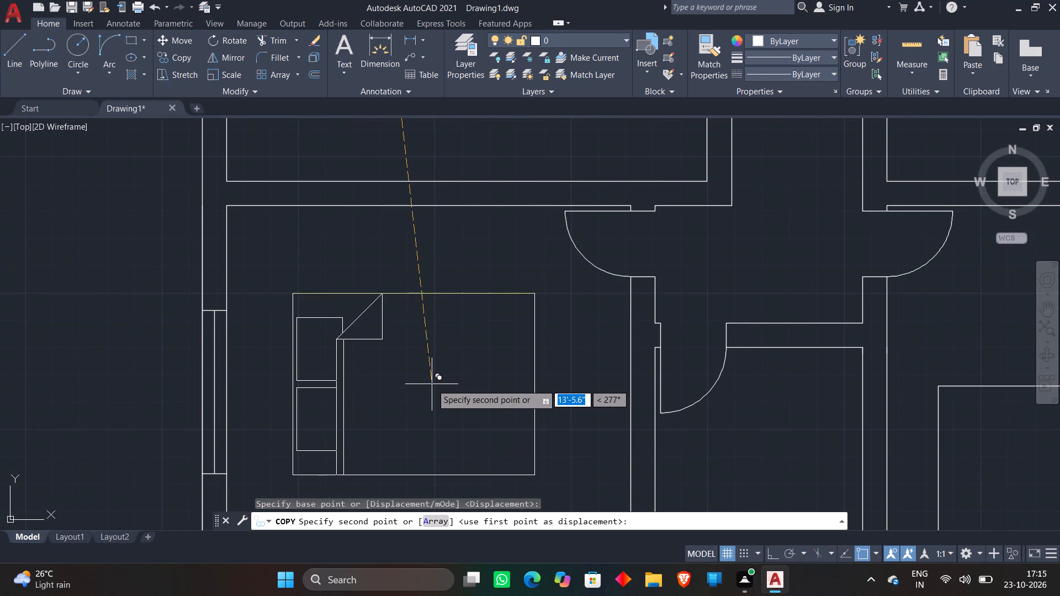
click(380, 392)
scroll(399, 376, down, 3)
key(space)
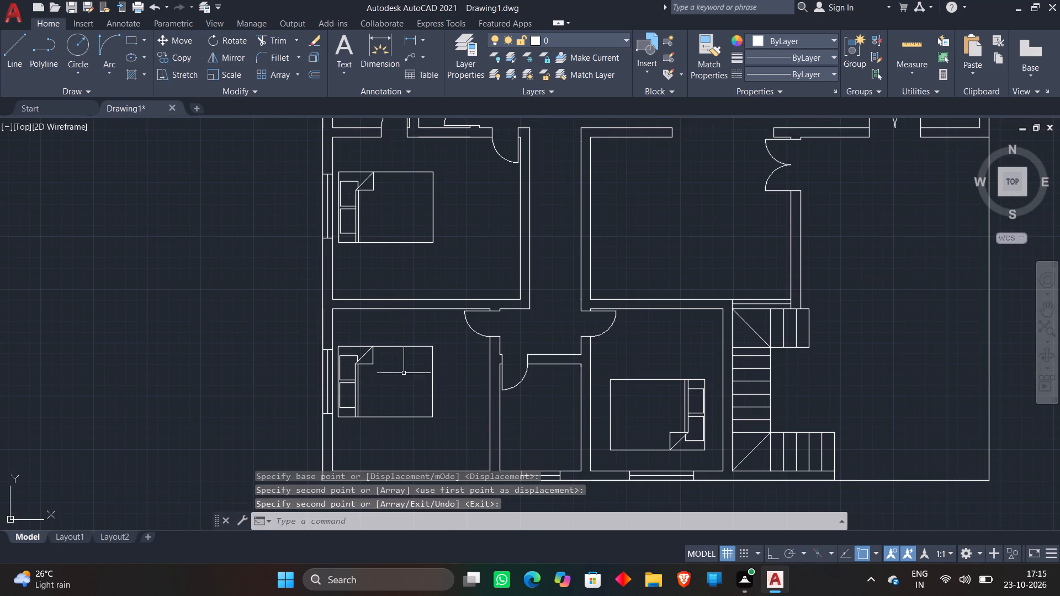
Copy the toilet from the bathroom beside the kitchen into the small room between the two bottom bedrooms, near its window.
scroll(570, 217, down, 2)
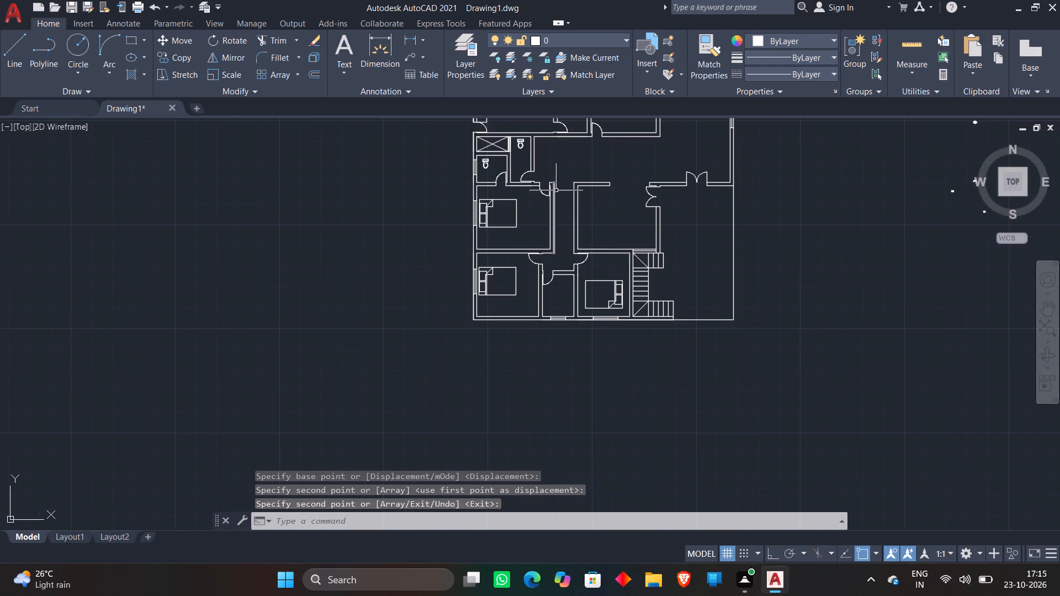
middle_drag(565, 177, 505, 237)
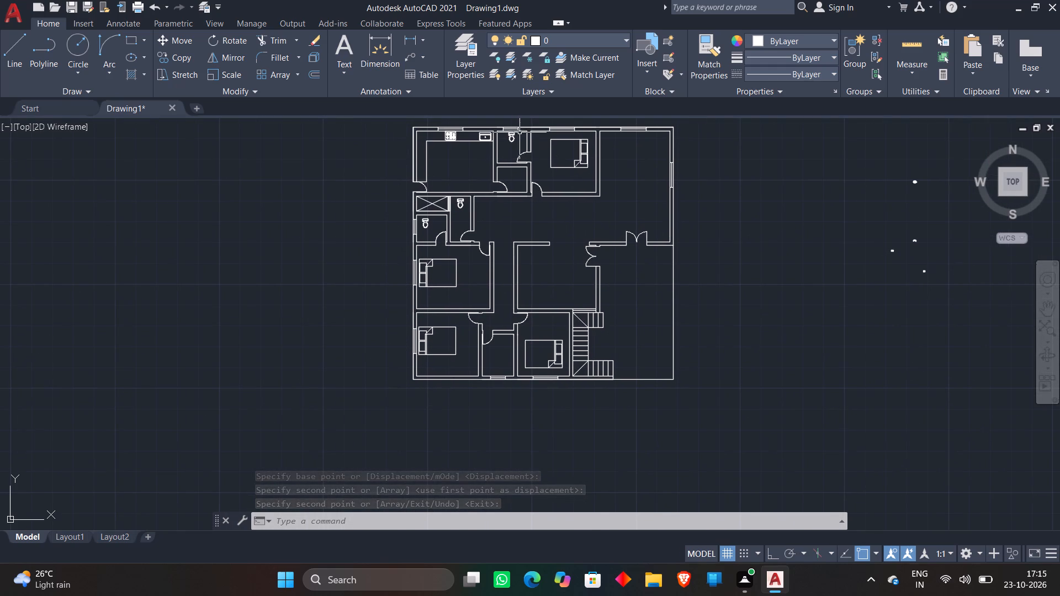
click(511, 139)
right_click(708, 259)
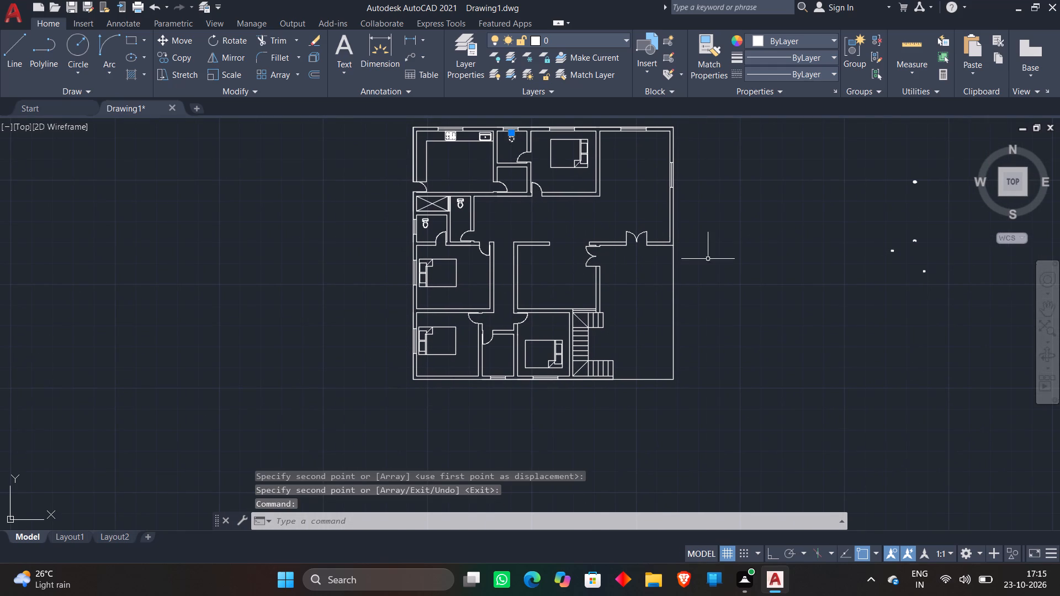
click(739, 339)
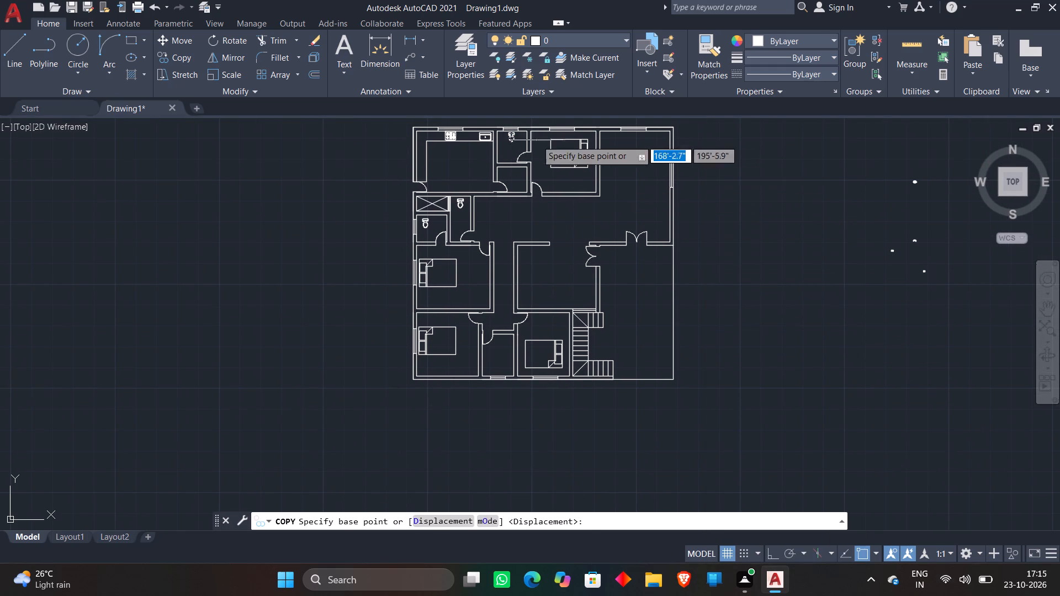
click(510, 142)
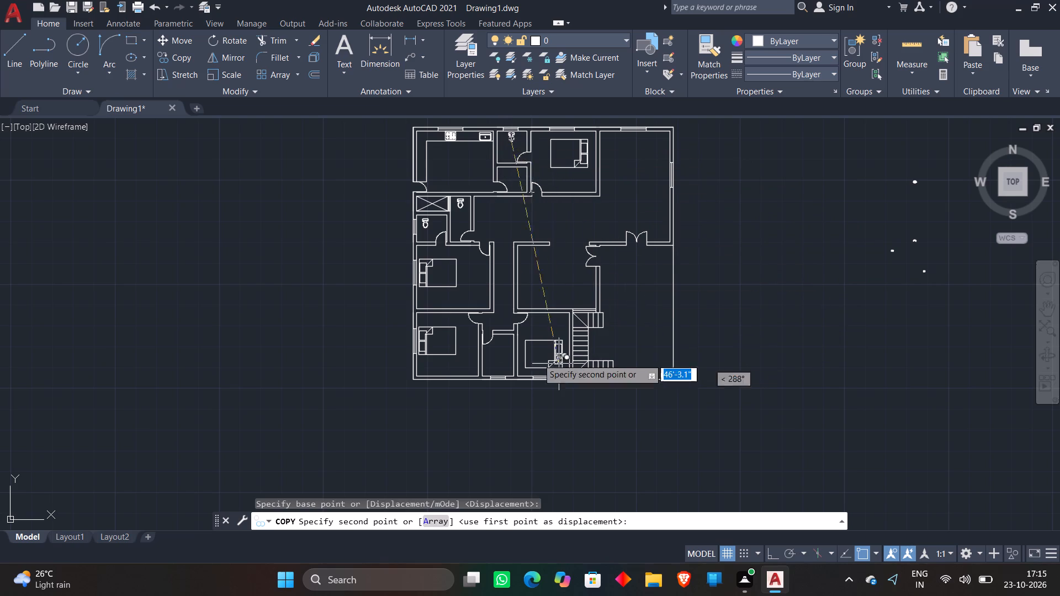
scroll(499, 353, up, 4)
click(479, 430)
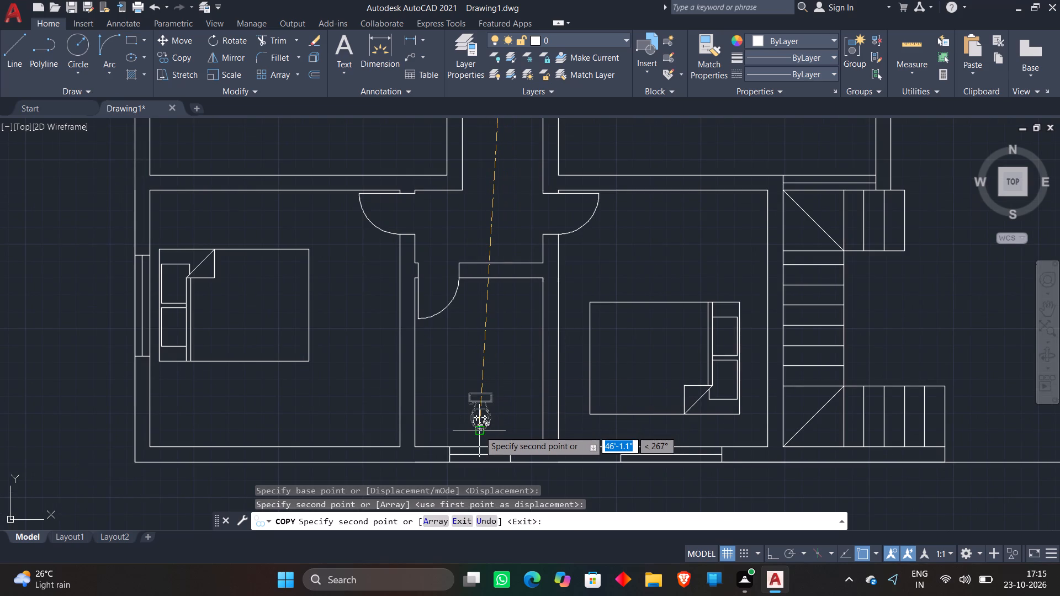
key(space)
Rotate the copied toilet by 180 degrees with Ortho on so its tank faces the bottom window.
click(479, 430)
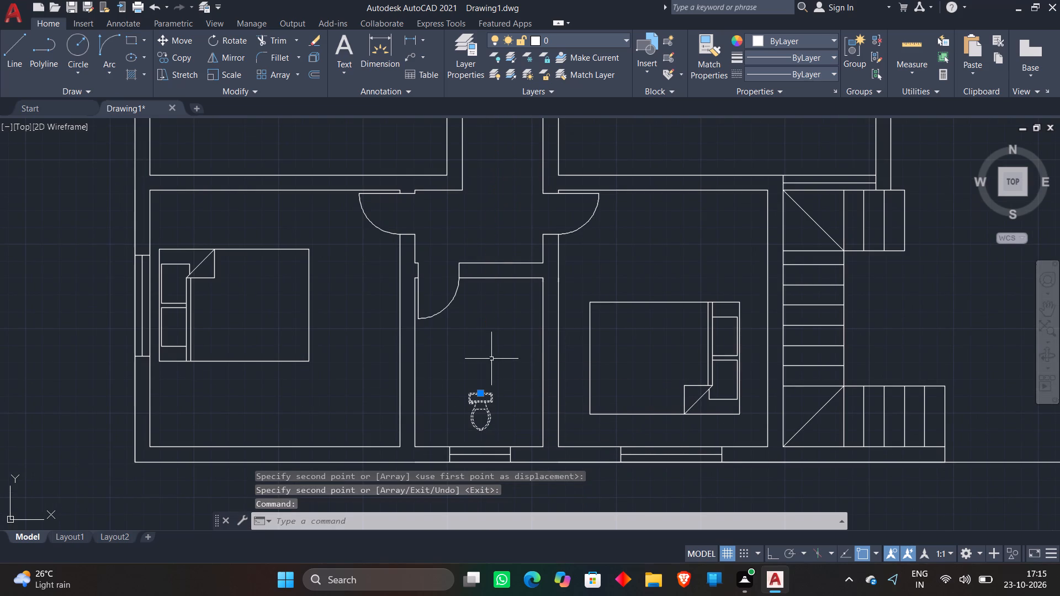
right_click(491, 359)
click(508, 366)
click(489, 396)
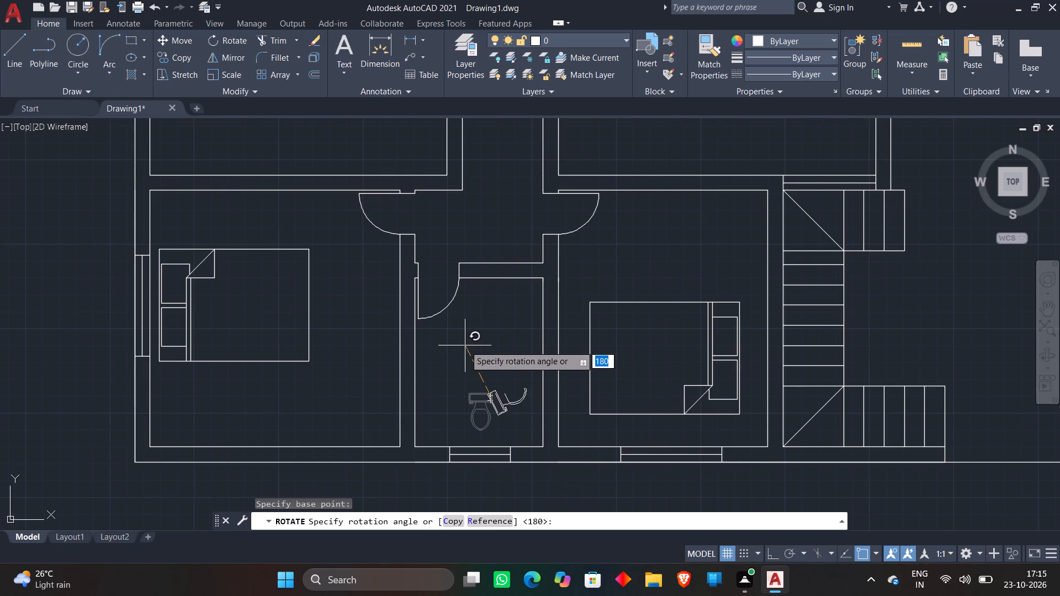
key(F8)
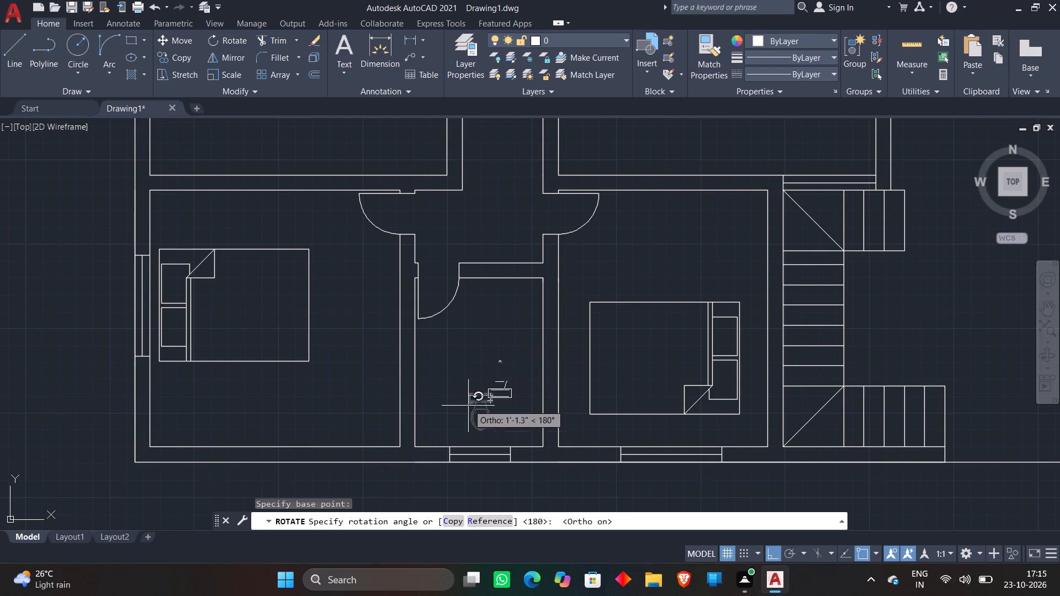
click(471, 380)
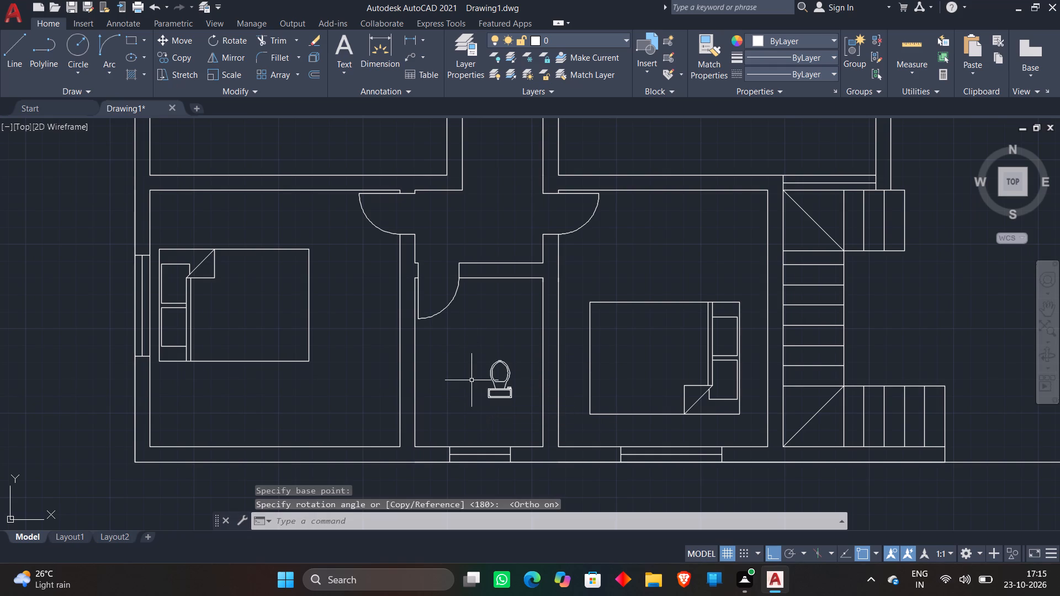
Move the rotated toilet with Ortho off closer to the window in the small bottom bathroom's outer wall.
click(491, 380)
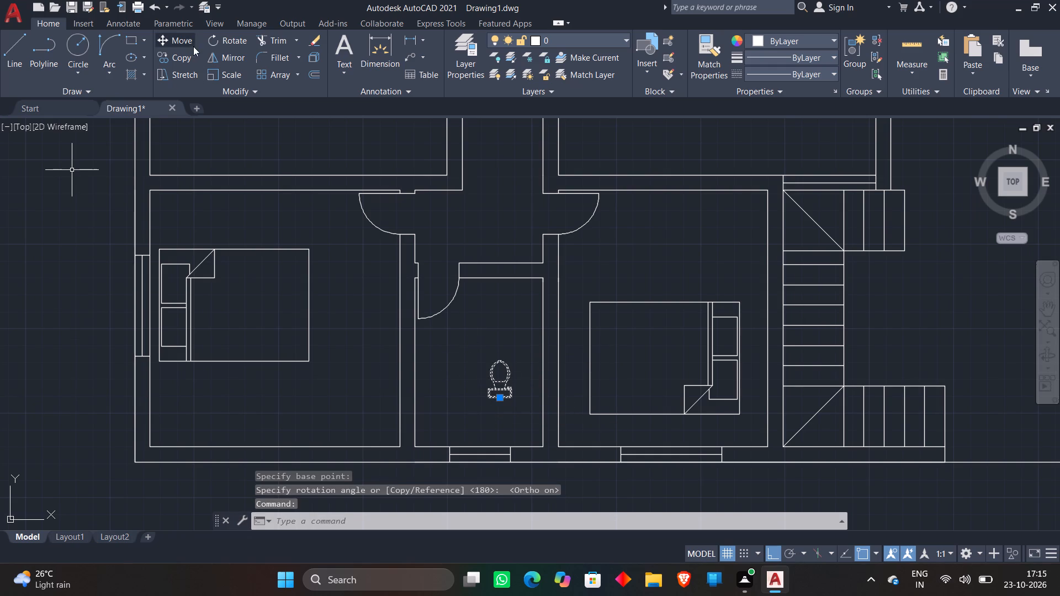
click(187, 39)
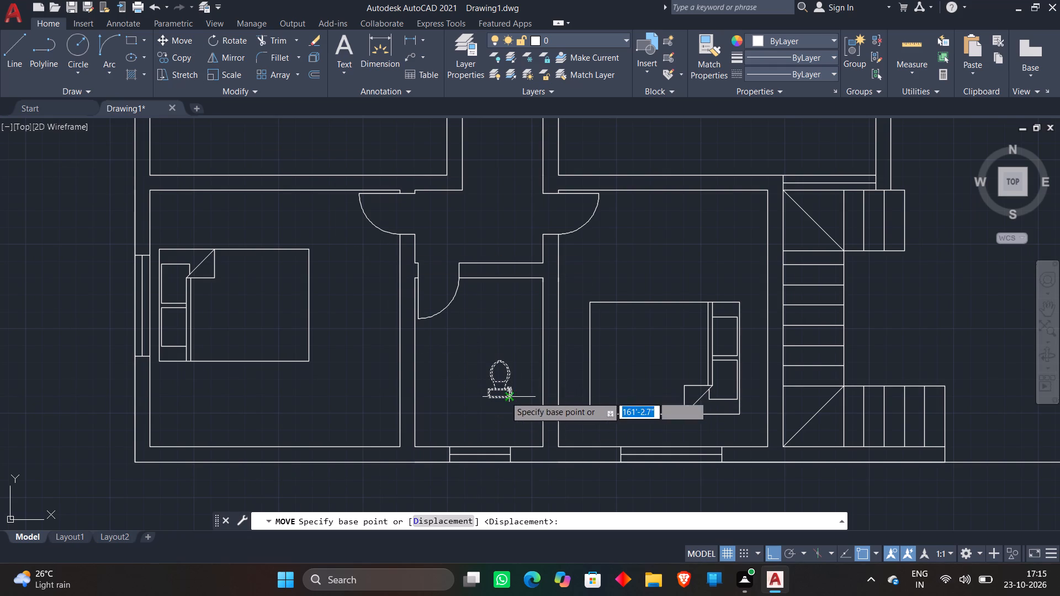
click(505, 396)
scroll(491, 413, up, 5)
scroll(476, 397, down, 5)
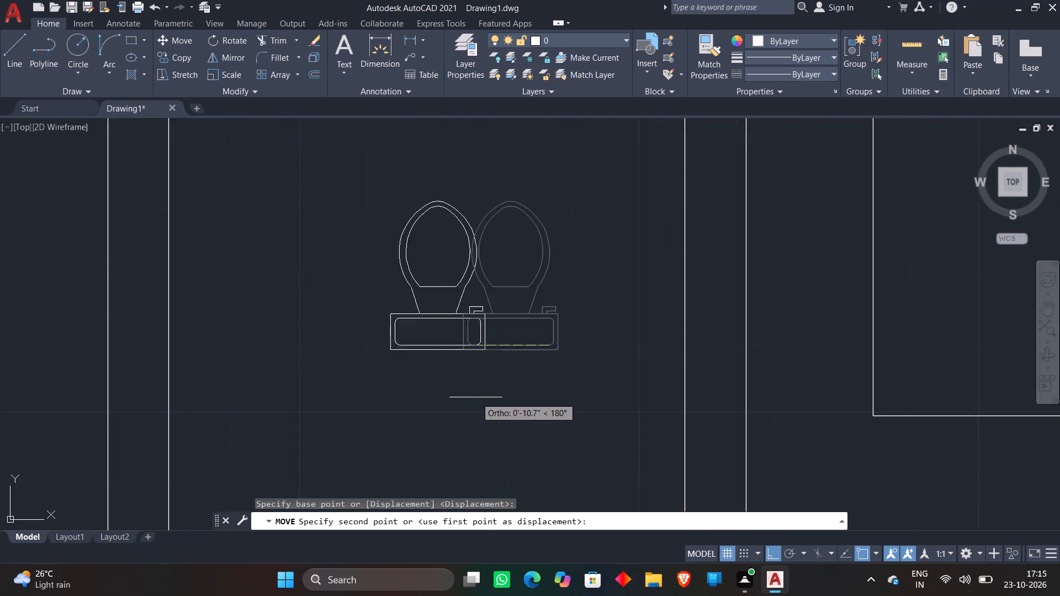
key(F8)
scroll(479, 396, down, 2)
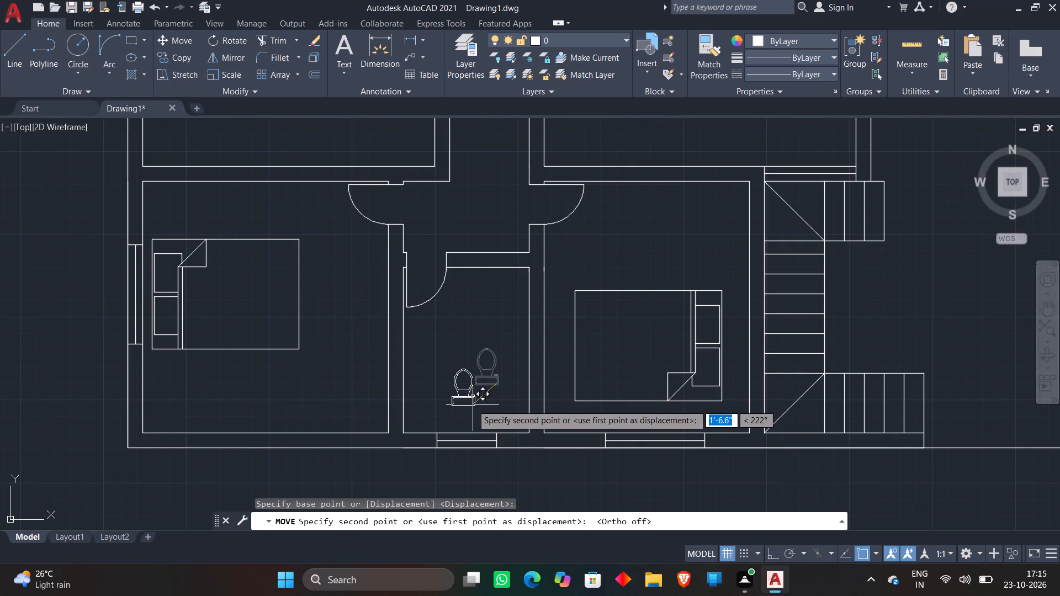
scroll(472, 416, up, 4)
click(477, 439)
key(space)
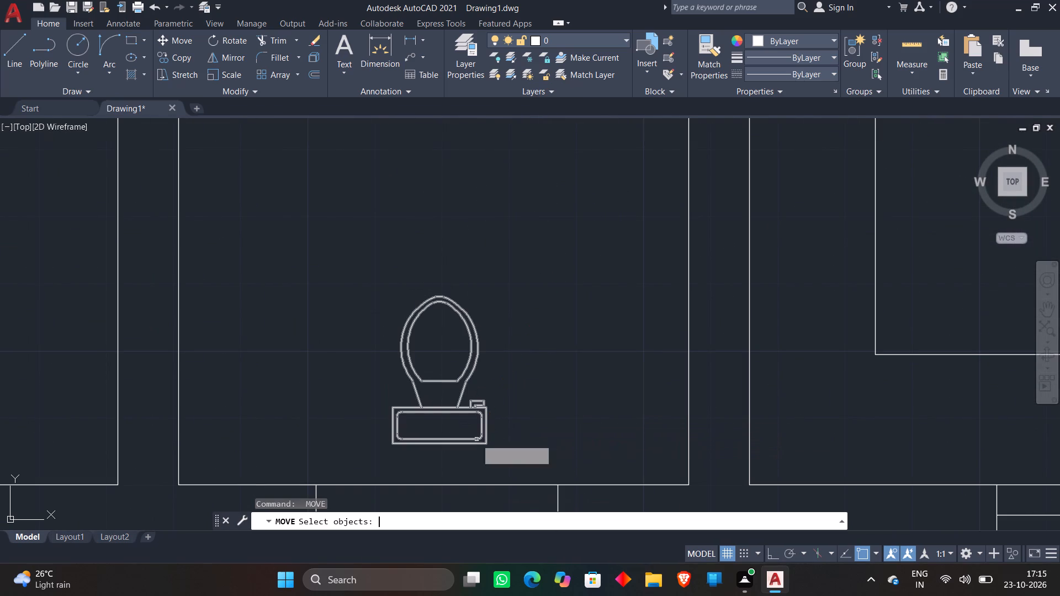
scroll(489, 362, down, 7)
key(Escape)
scroll(490, 358, down, 3)
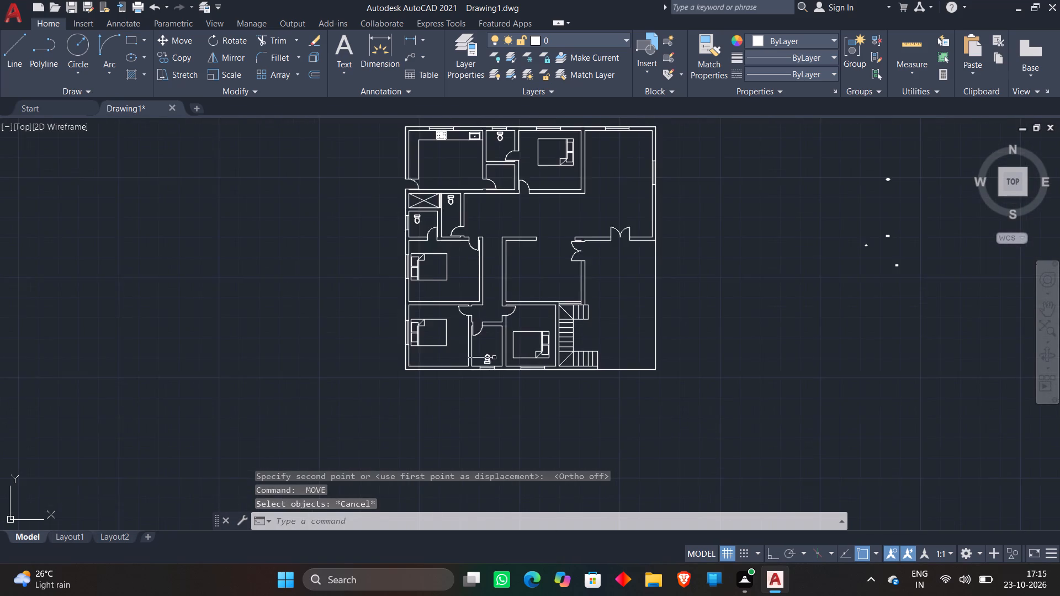
scroll(494, 358, down, 1)
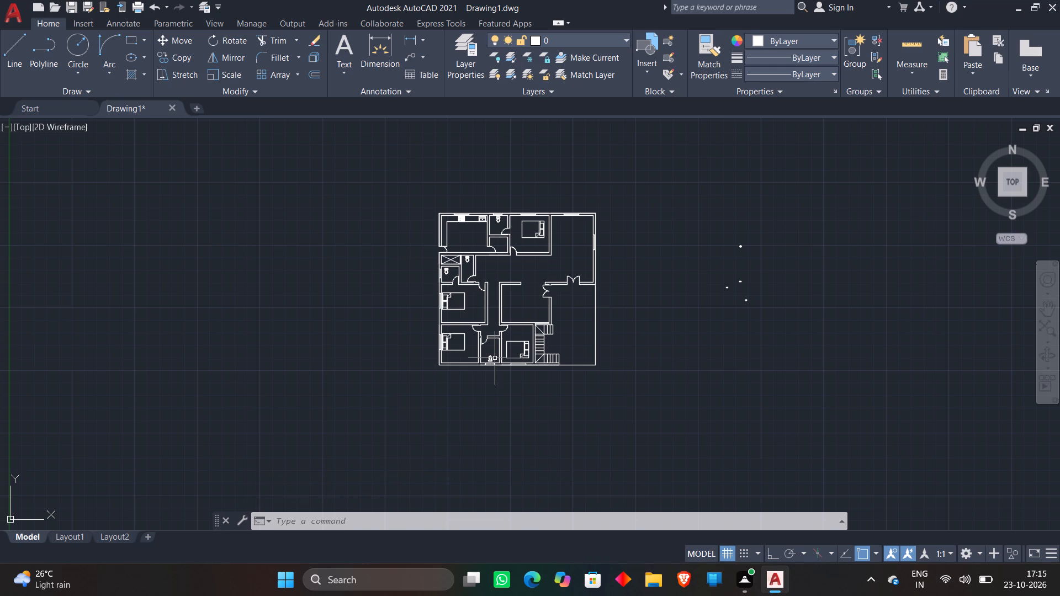
Move the small dining table block from outside the house into the central hall of the floor plan.
scroll(495, 359, down, 1)
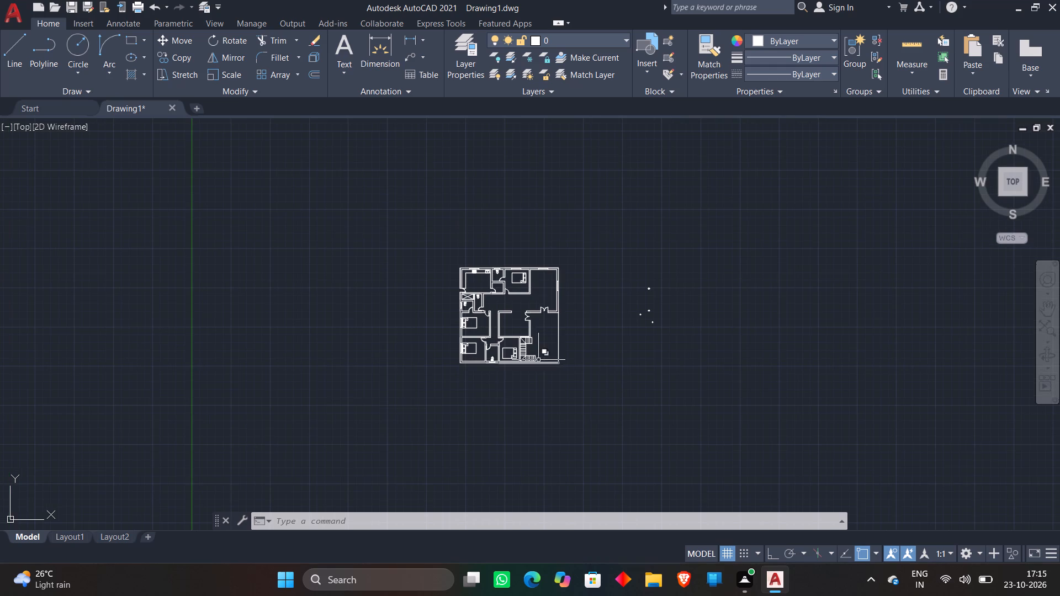
scroll(565, 331, up, 2)
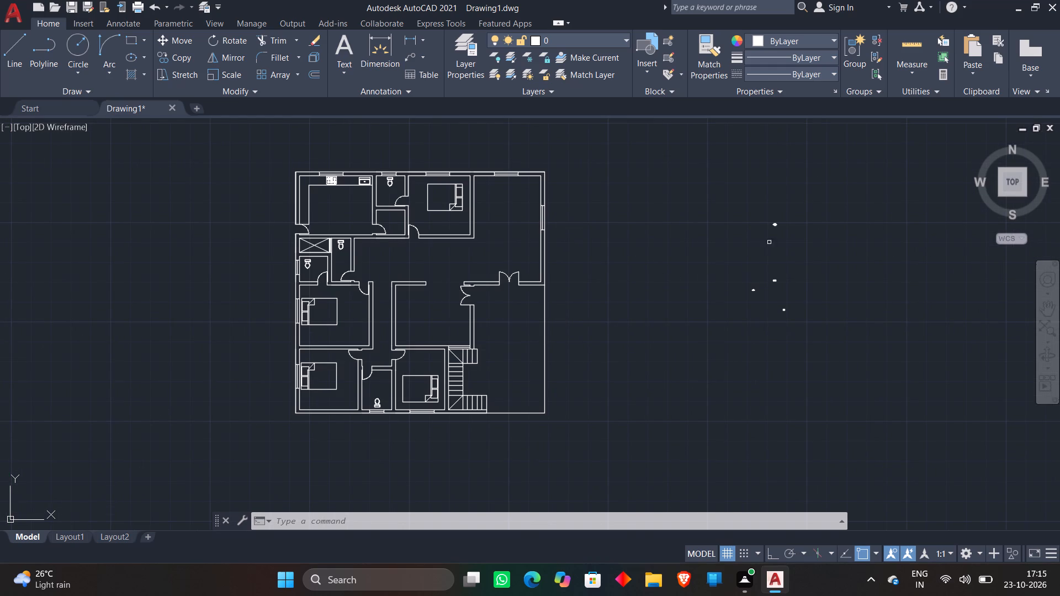
scroll(780, 222, up, 5)
click(551, 271)
click(850, 387)
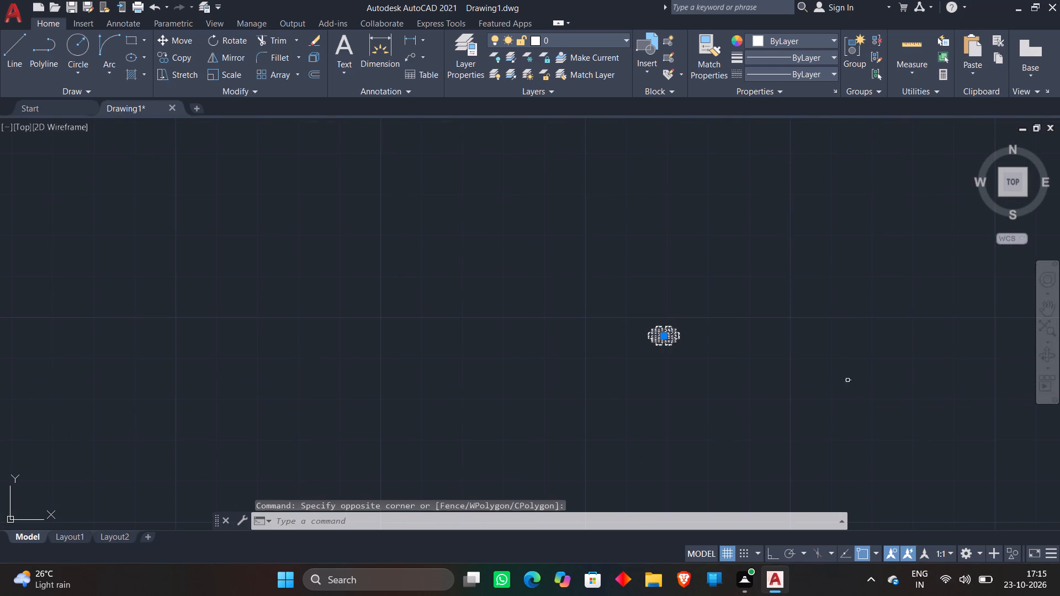
scroll(805, 337, down, 4)
click(175, 32)
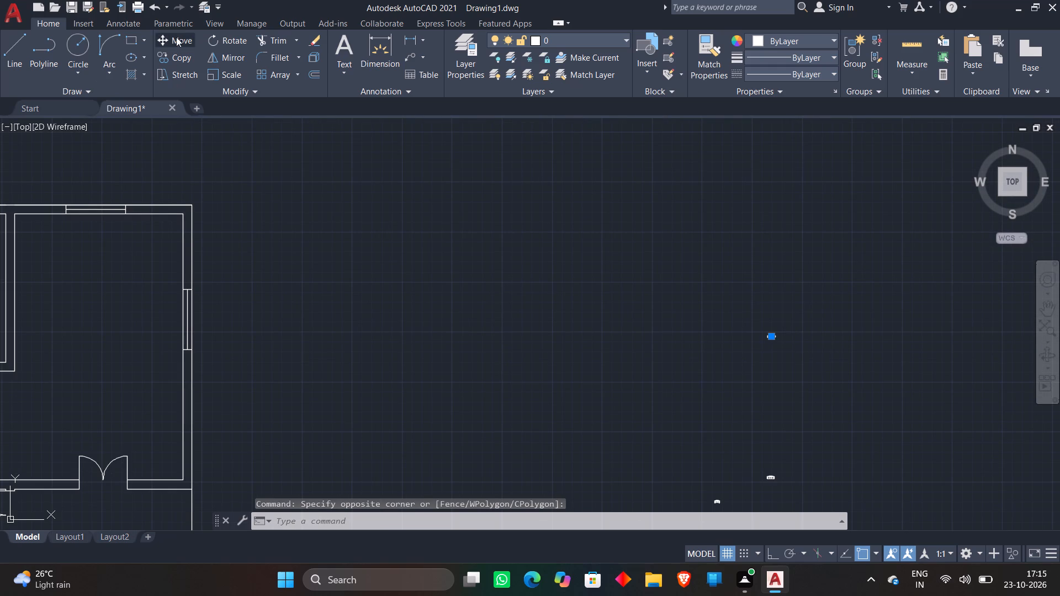
click(177, 40)
click(664, 255)
scroll(667, 248, down, 3)
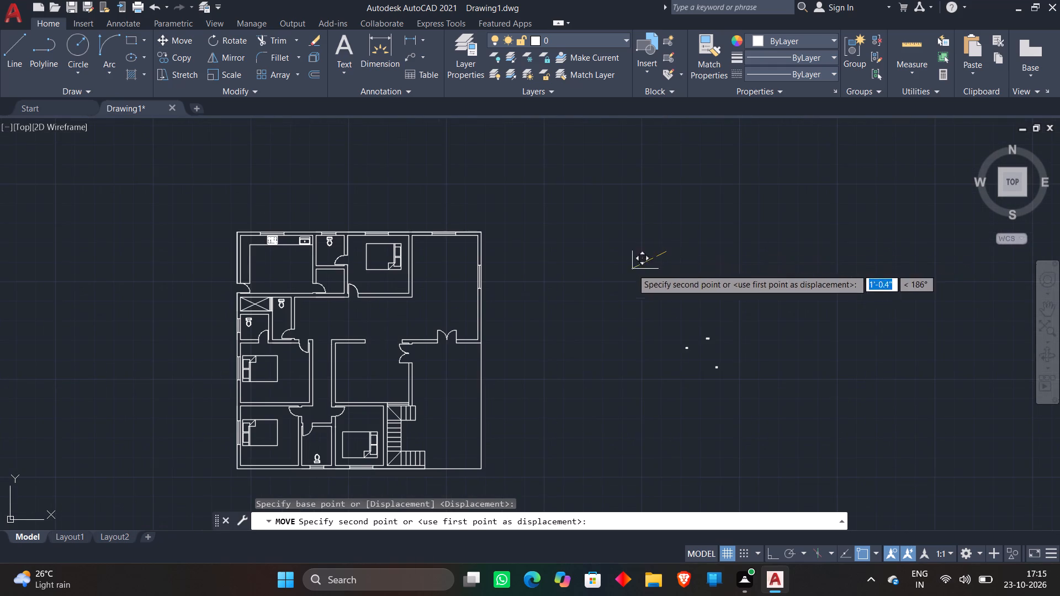
scroll(309, 306, up, 3)
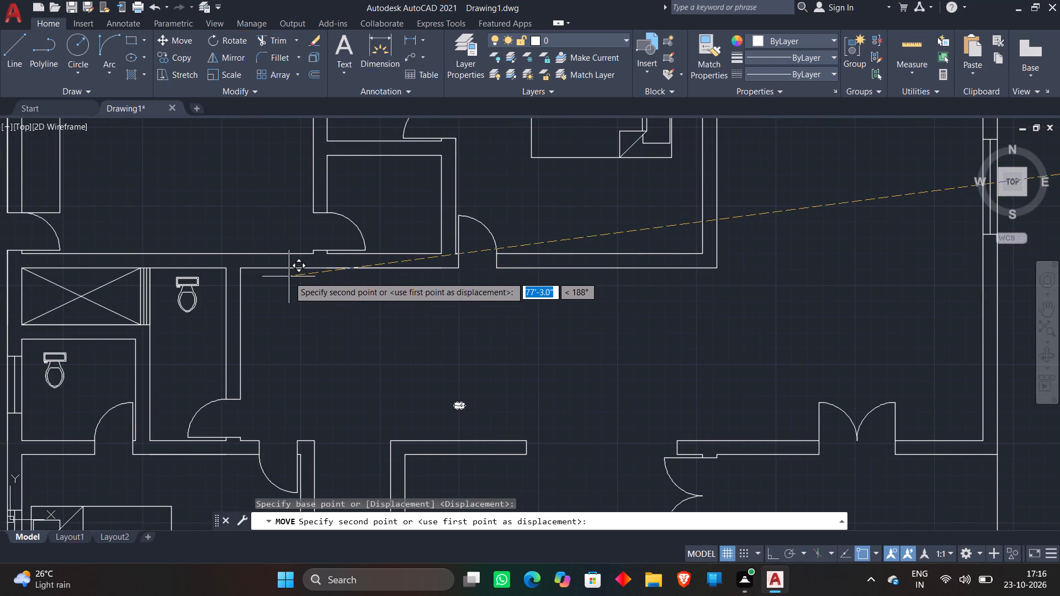
click(289, 276)
Scale the tiny dining table block up by a factor of about 10.7 to suit the house plan.
scroll(531, 321, down, 1)
scroll(504, 333, up, 3)
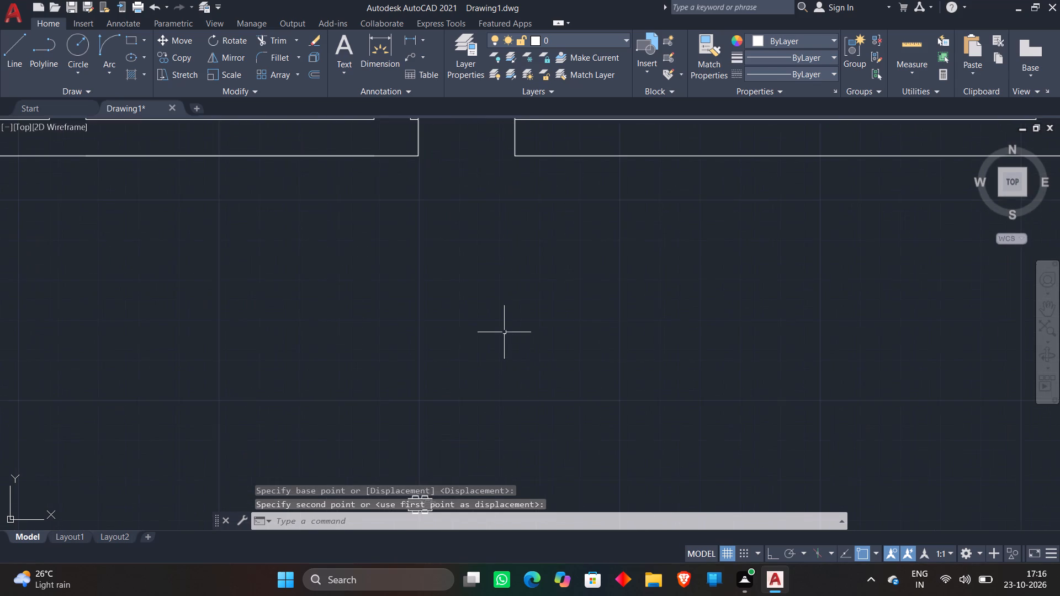
middle_drag(504, 333, 626, 158)
click(444, 247)
click(662, 353)
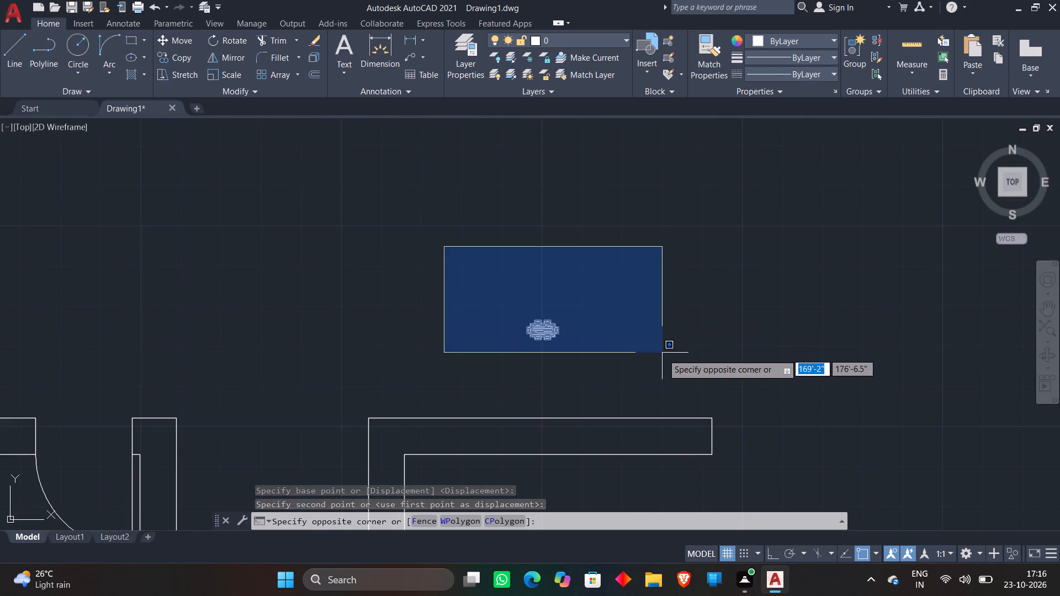
click(662, 345)
right_click(564, 247)
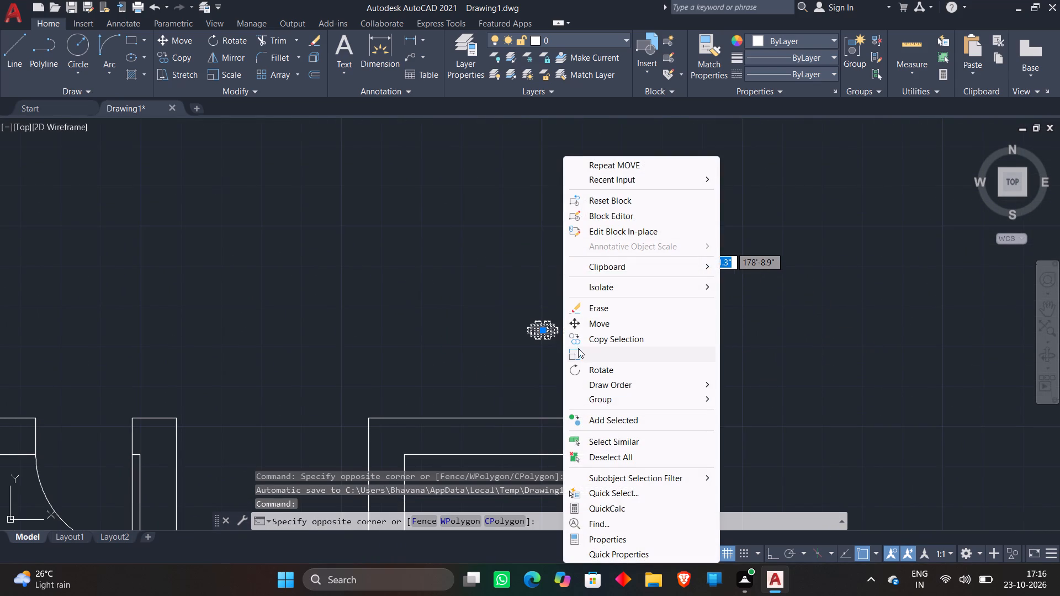
click(579, 352)
click(560, 264)
scroll(650, 171, down, 1)
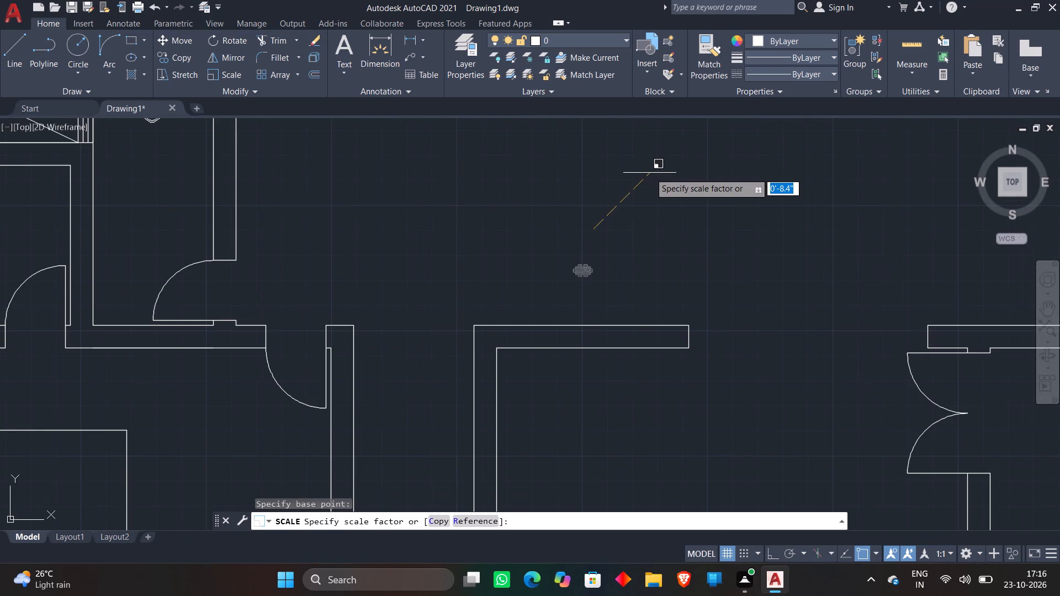
scroll(650, 173, down, 2)
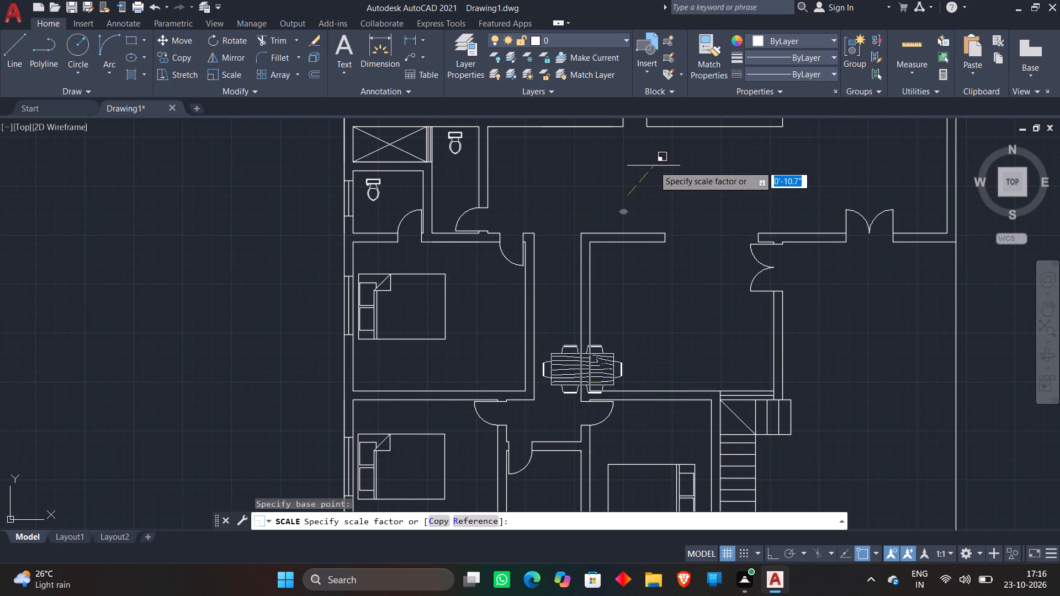
click(654, 166)
Move the enlarged dining table up into the open hall, just above the central room's upper wall.
click(571, 342)
click(571, 352)
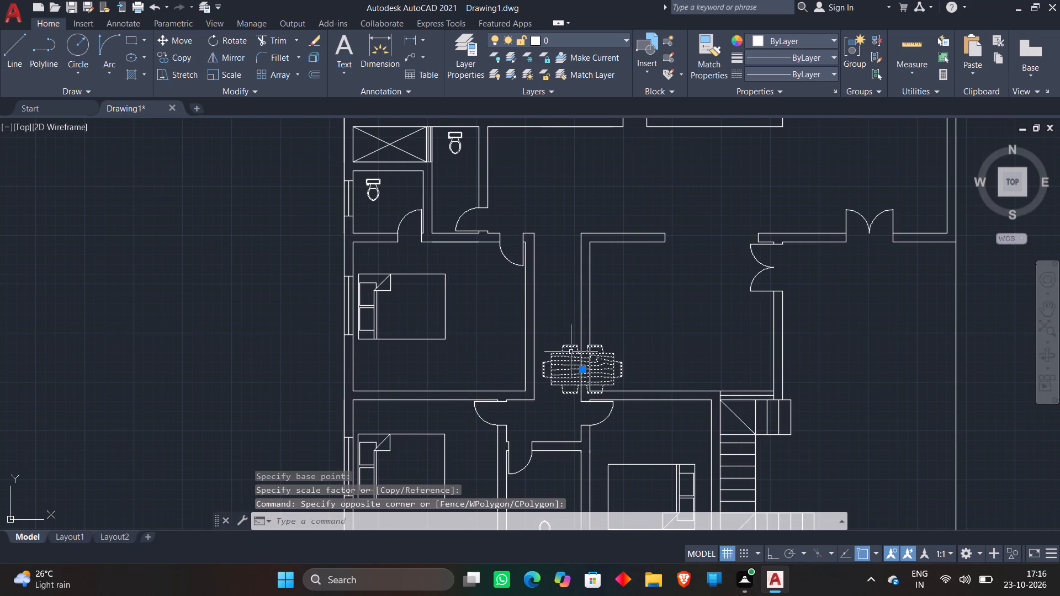
text(m)
key(space)
click(607, 365)
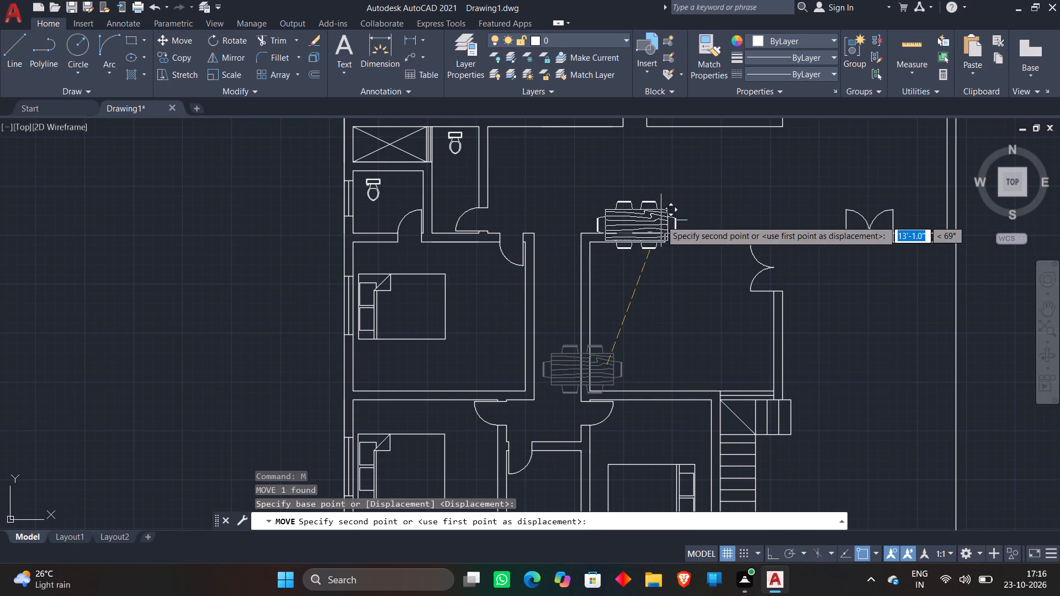
scroll(660, 198, up, 2)
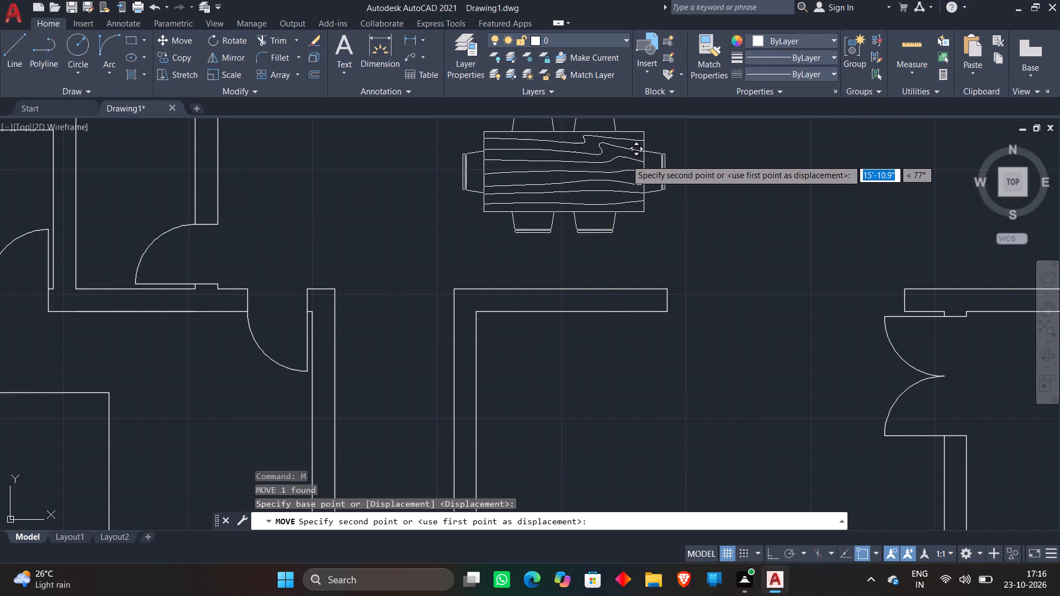
click(626, 159)
Move the small three-seat sofa block from outside the house into the top-right room, below its upper window.
scroll(670, 180, down, 3)
scroll(788, 243, down, 2)
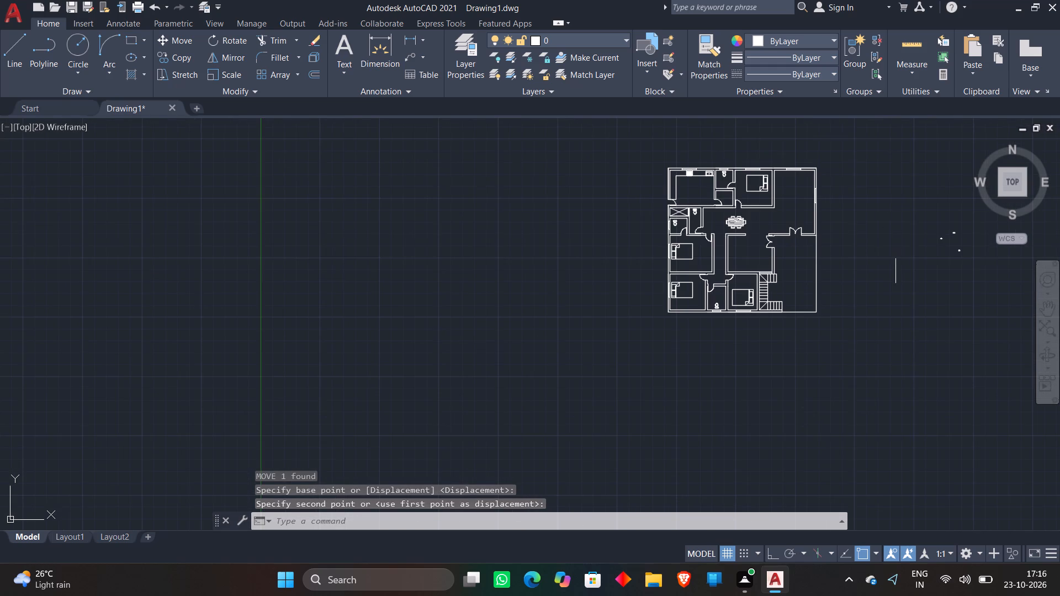
middle_drag(897, 257, 804, 283)
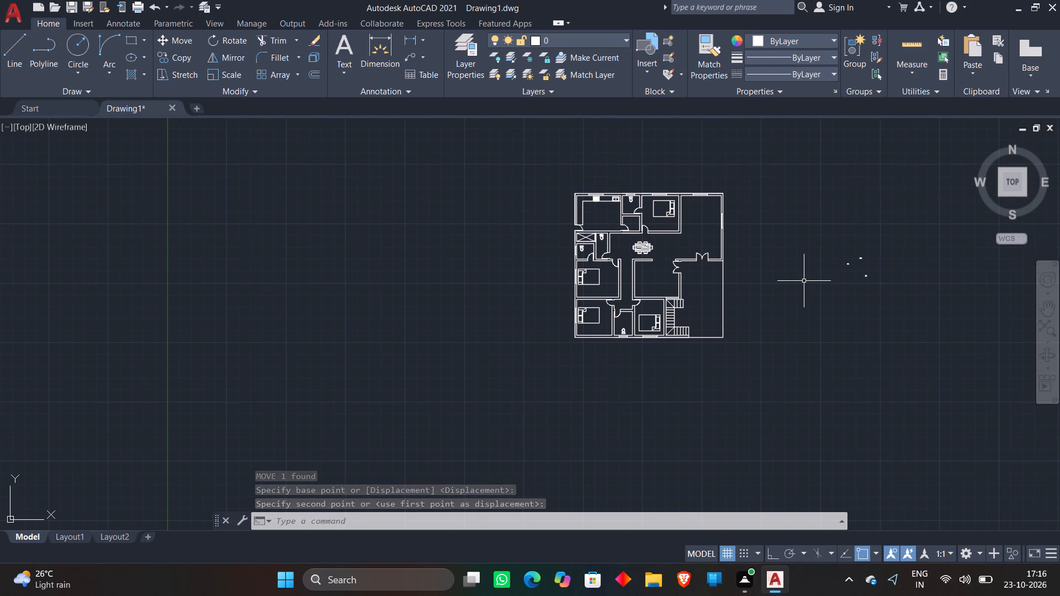
scroll(855, 258, up, 3)
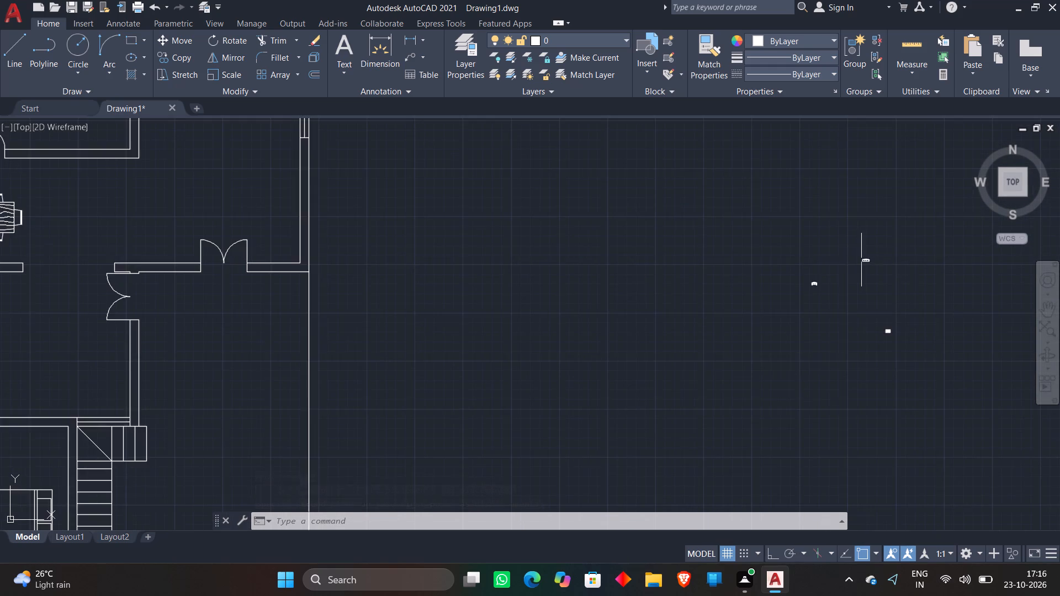
scroll(862, 260, up, 3)
scroll(878, 322, down, 2)
click(864, 278)
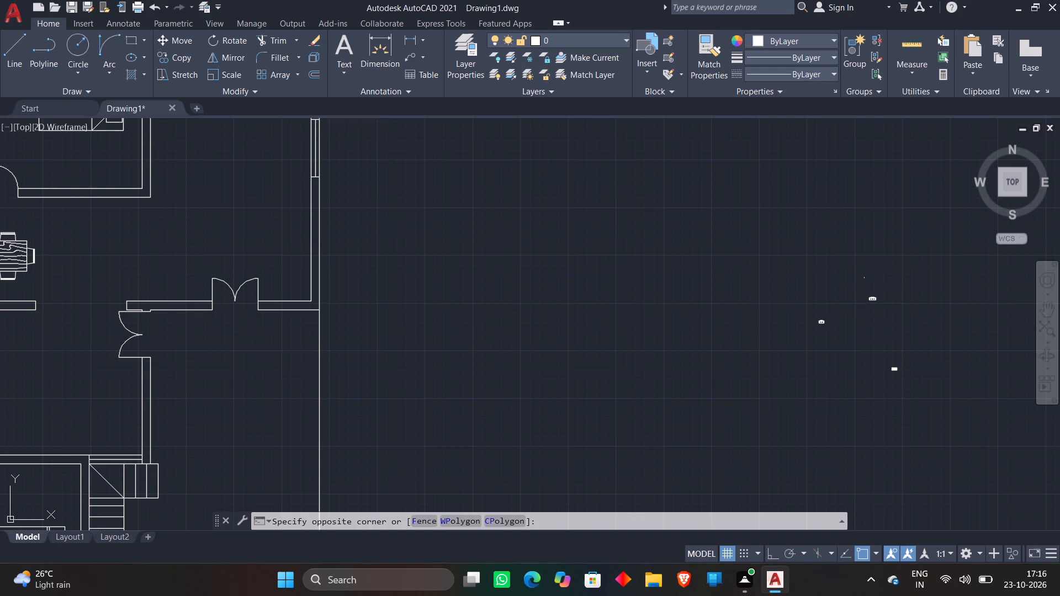
click(895, 324)
click(162, 40)
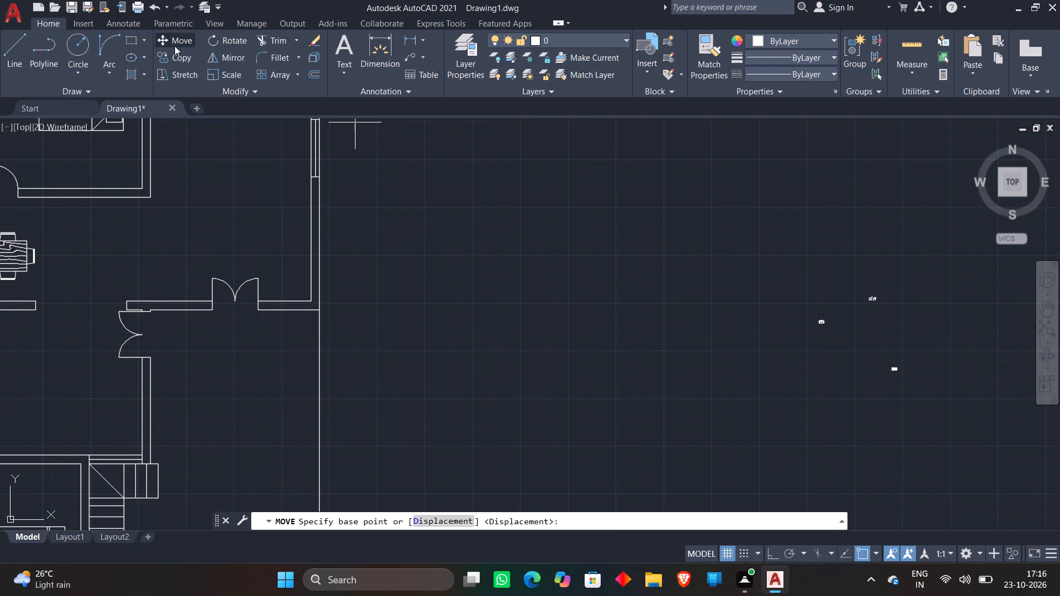
click(884, 291)
scroll(538, 276, down, 4)
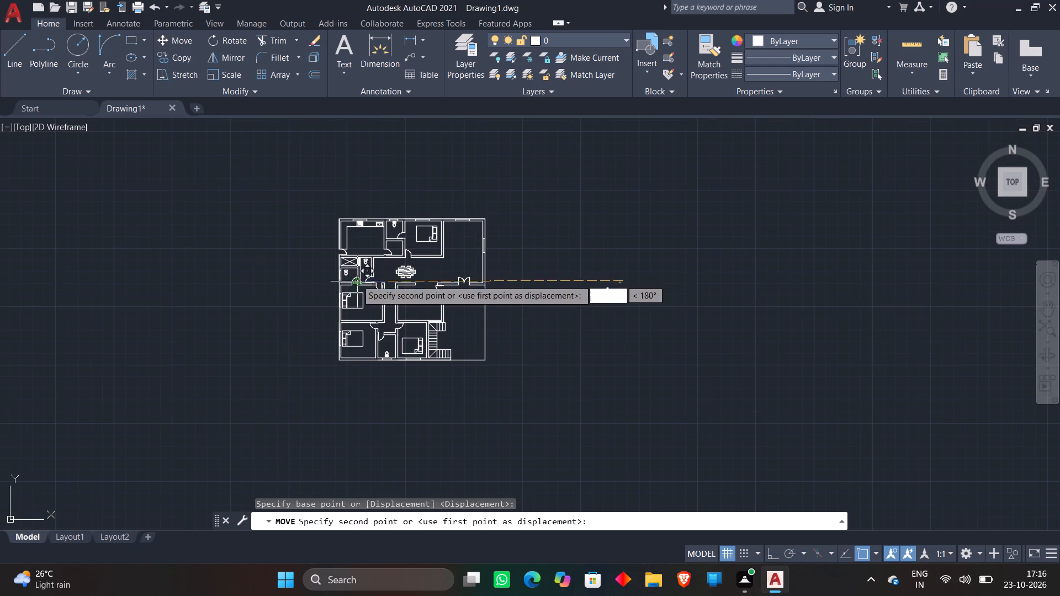
scroll(462, 229, up, 4)
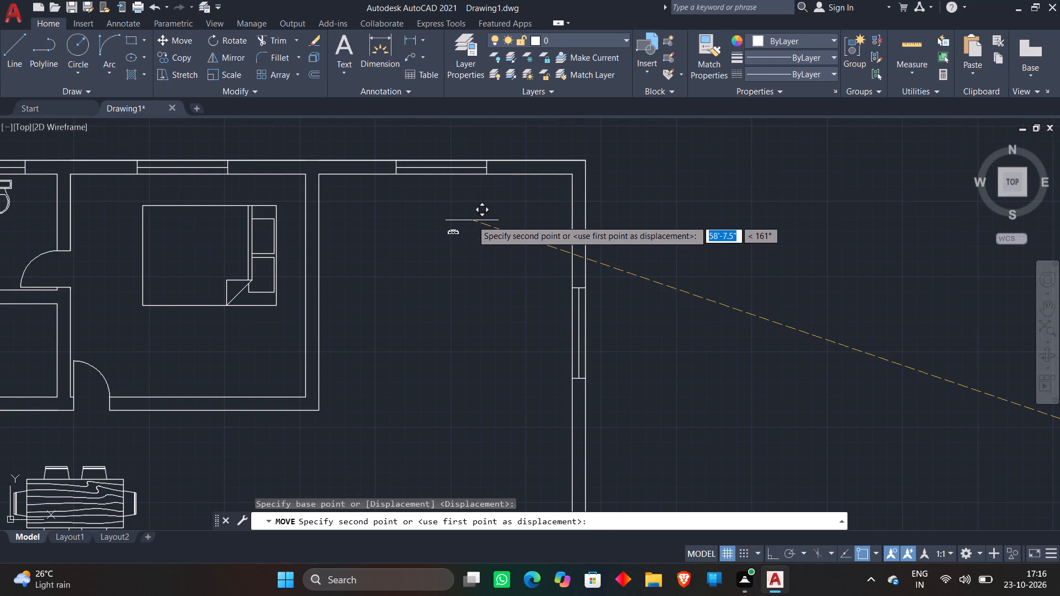
click(472, 220)
Scale the tiny sofa block up freehand to a realistic size, close to the length of the neighbouring bed.
click(438, 219)
click(473, 247)
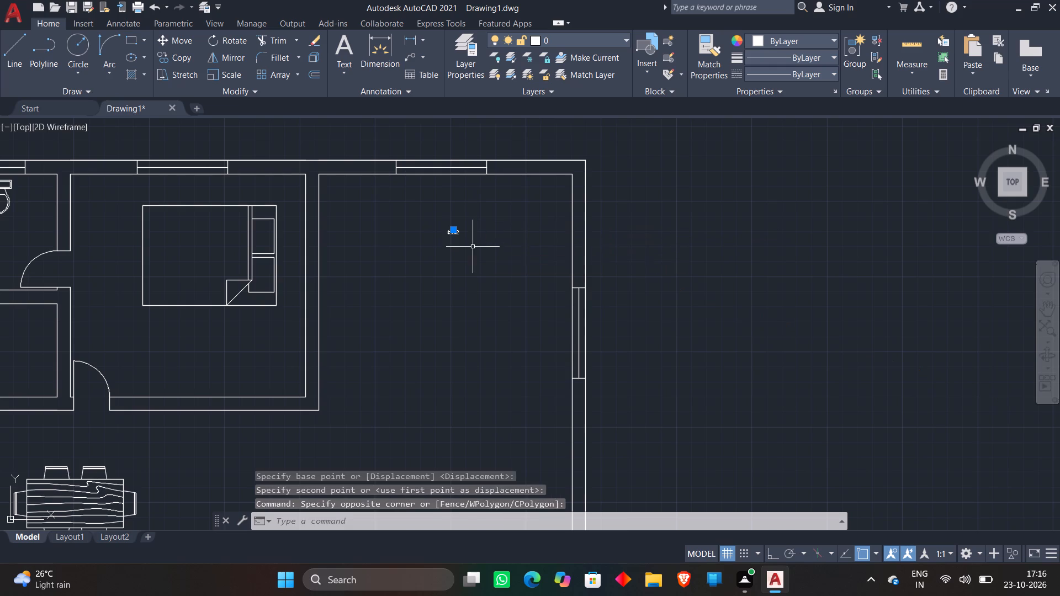
right_click(473, 247)
click(495, 354)
click(472, 230)
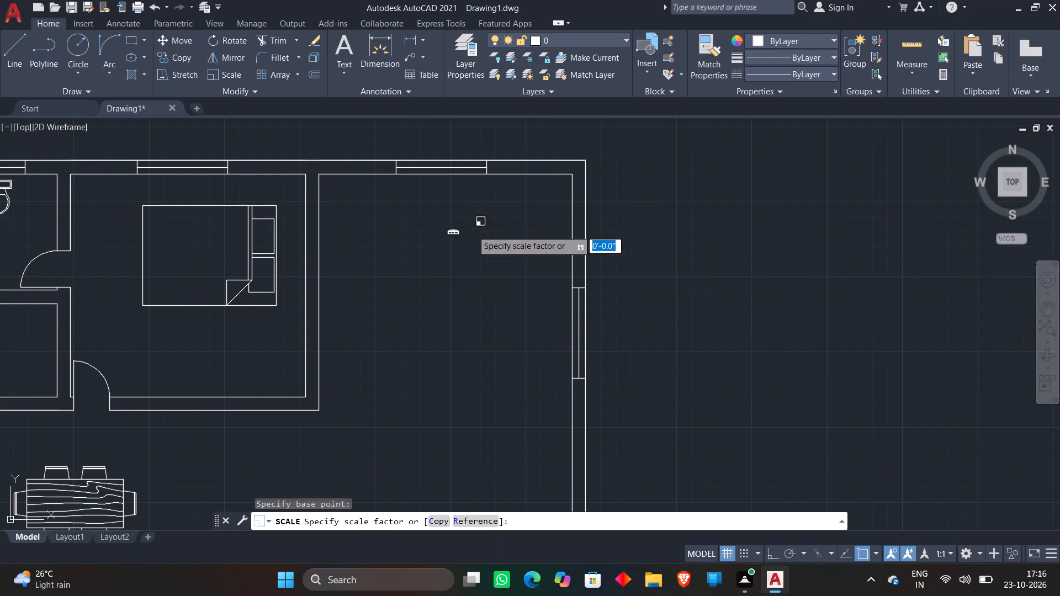
click(505, 289)
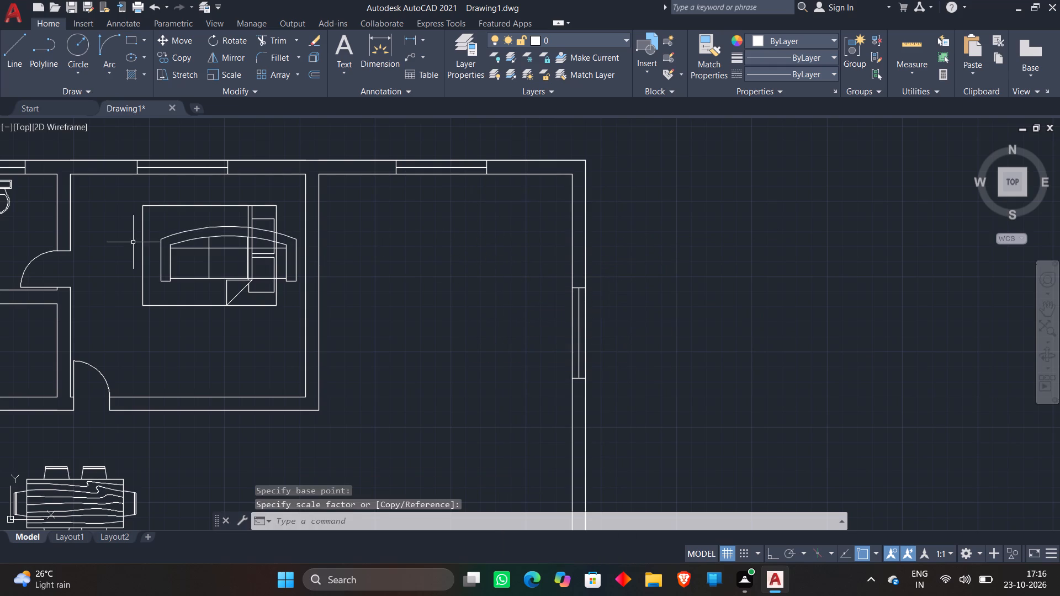
Move the enlarged sofa off the bed into the top-right room, near the window in its right wall.
click(164, 249)
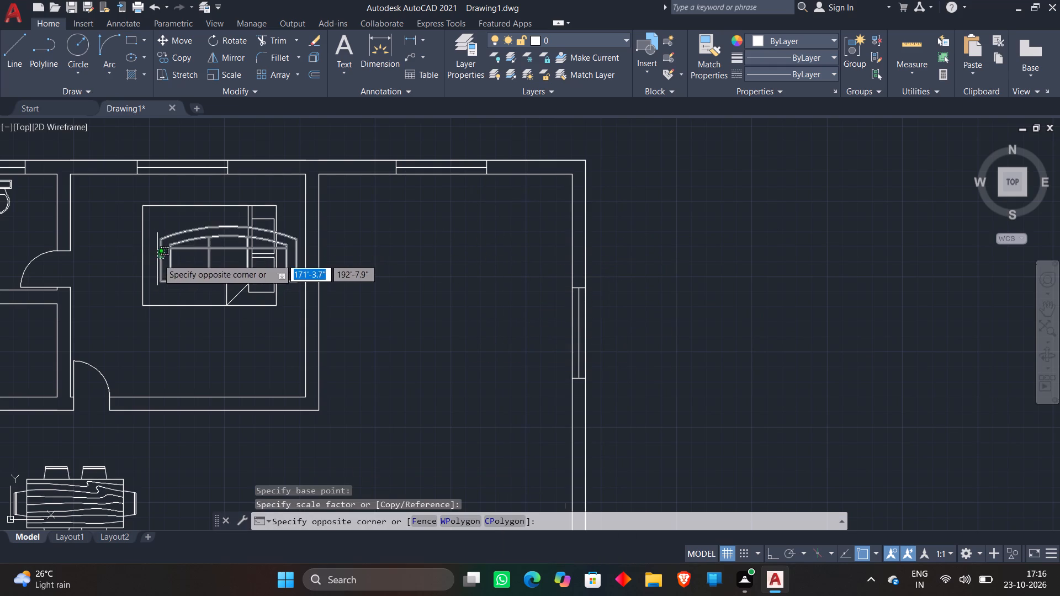
click(157, 259)
key(m)
key(space)
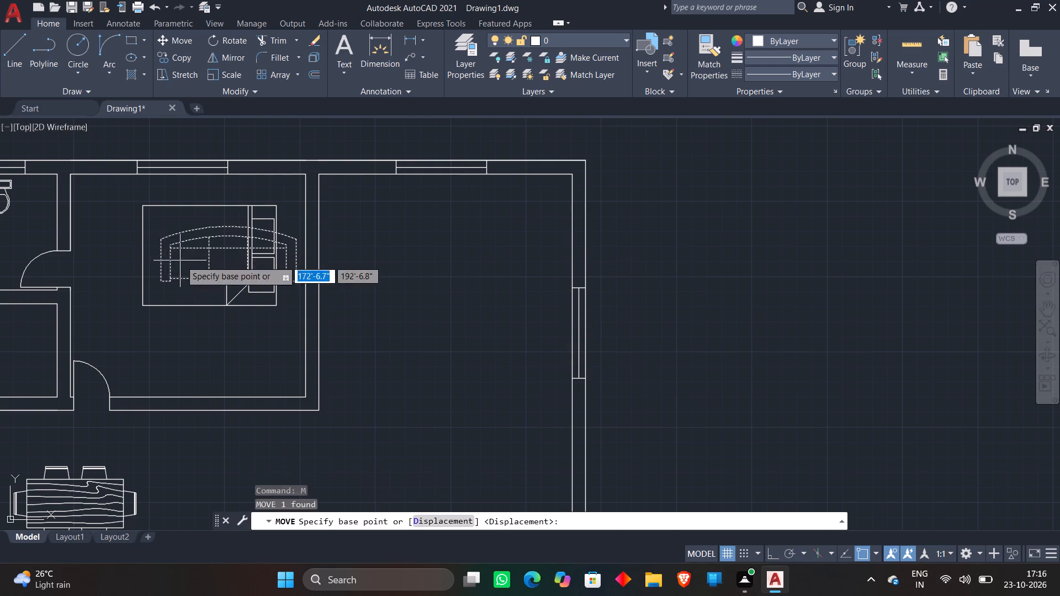
click(181, 260)
click(436, 319)
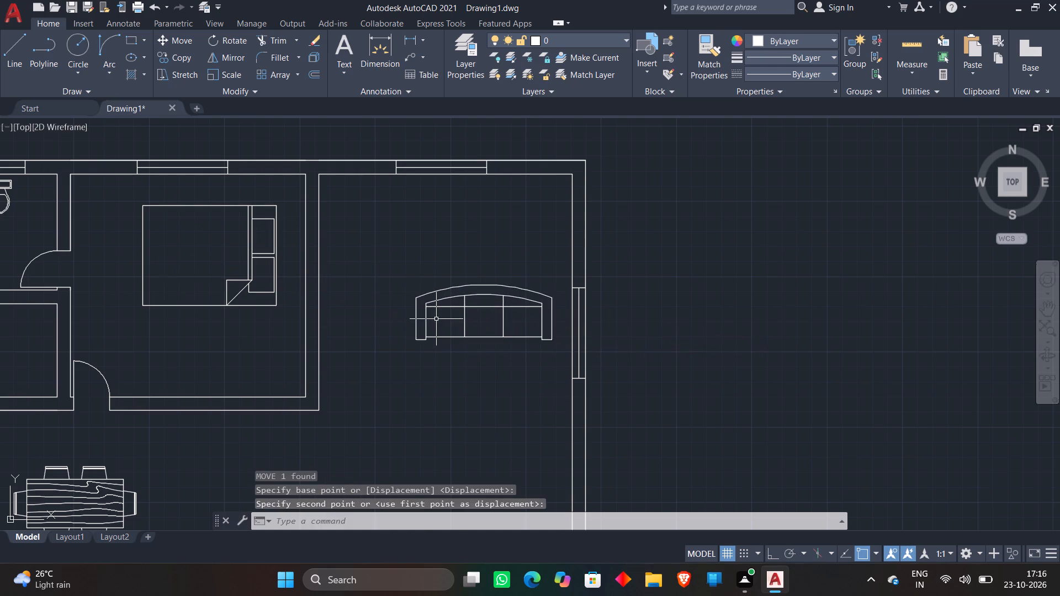
Rotate the sofa by 270 degrees with Ortho on so its curved back faces the right-wall window.
click(421, 339)
right_click(431, 292)
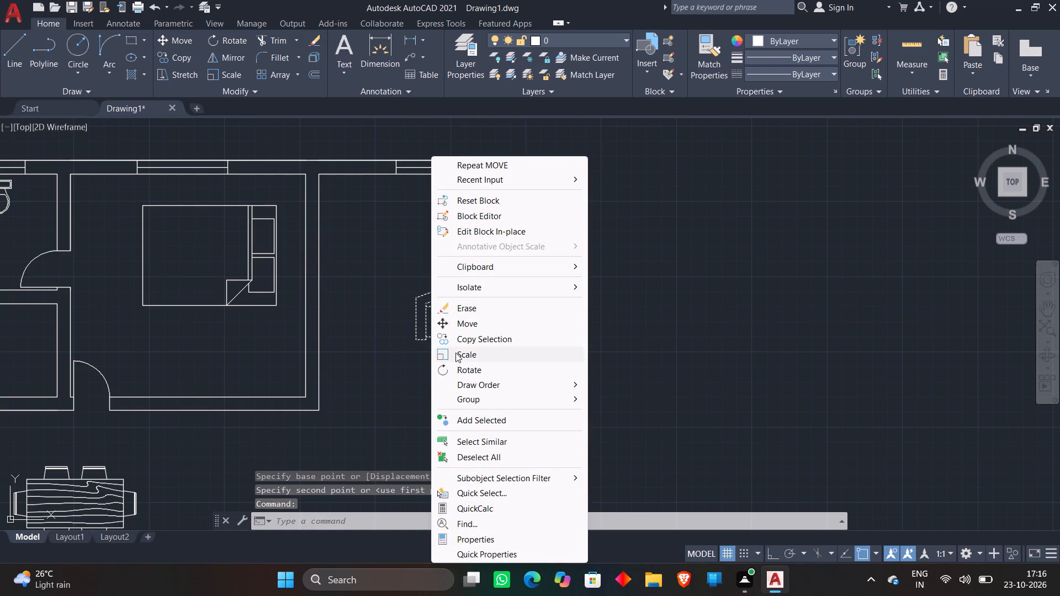
click(460, 368)
click(484, 309)
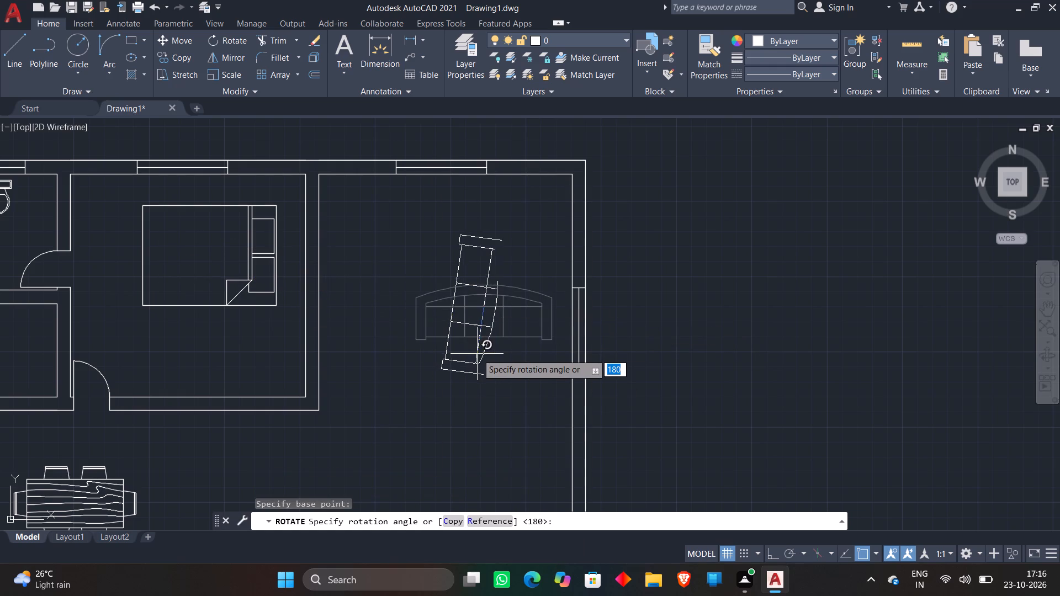
key(F8)
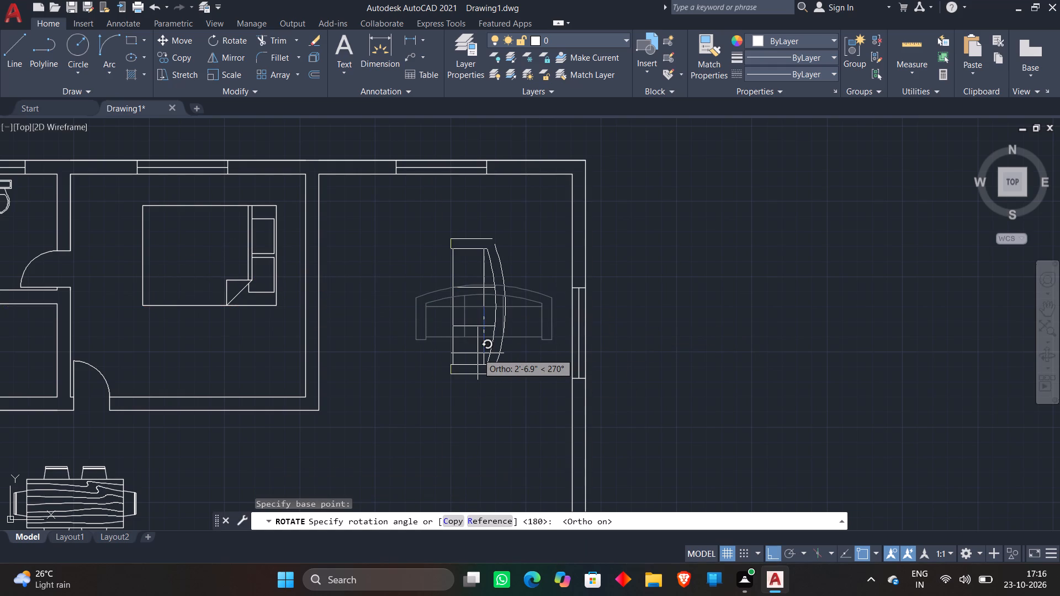
click(478, 353)
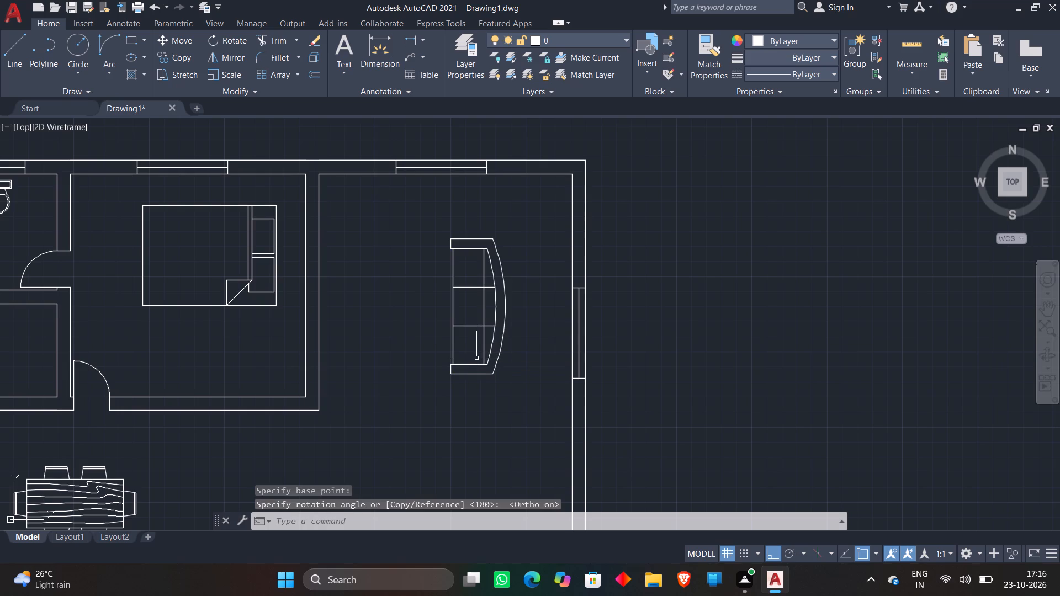
Move the rotated three-seat sofa closer to the right-wall window of the top-right room, with Ortho off.
click(473, 364)
text(m)
key(space)
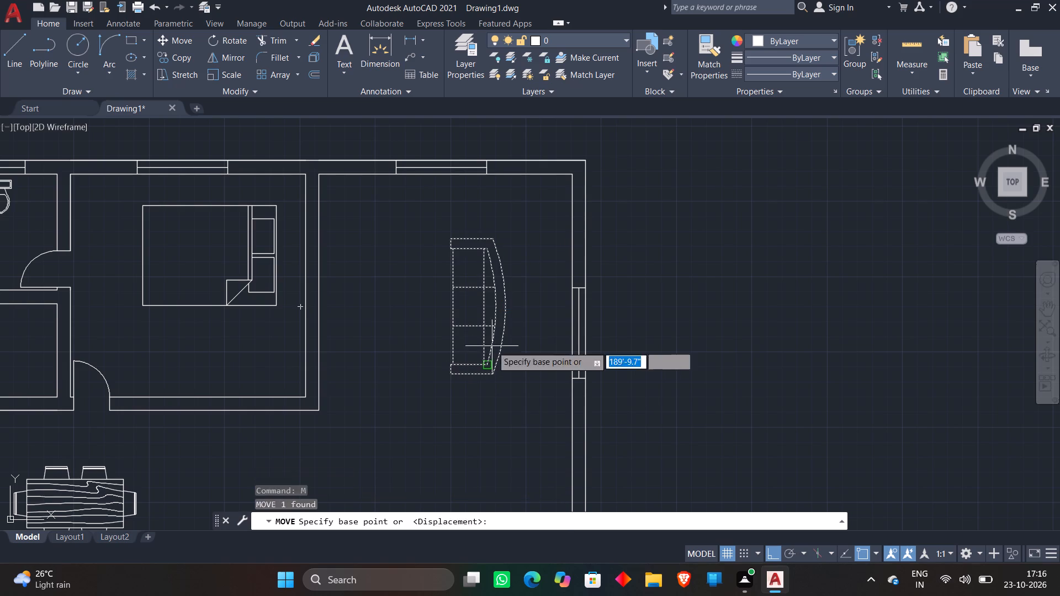
click(491, 345)
key(F8)
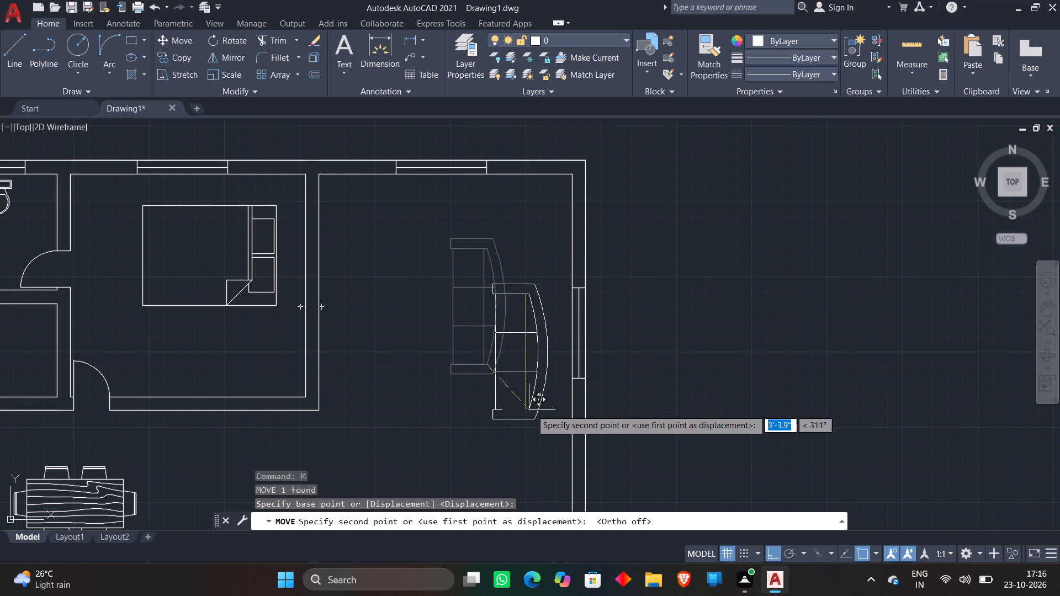
middle_click(535, 409)
scroll(544, 405, up, 2)
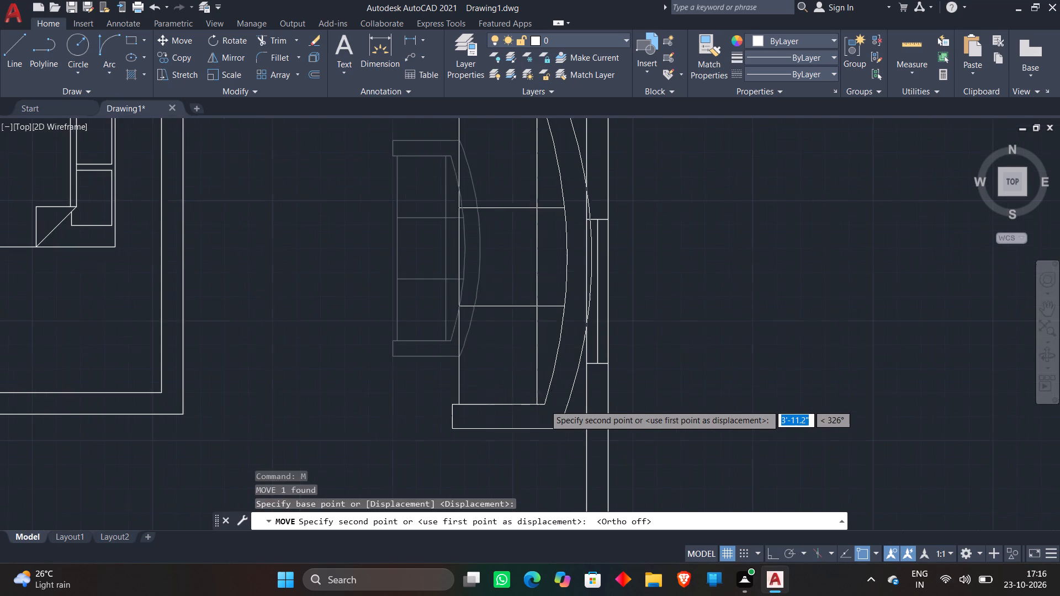
scroll(544, 422, down, 2)
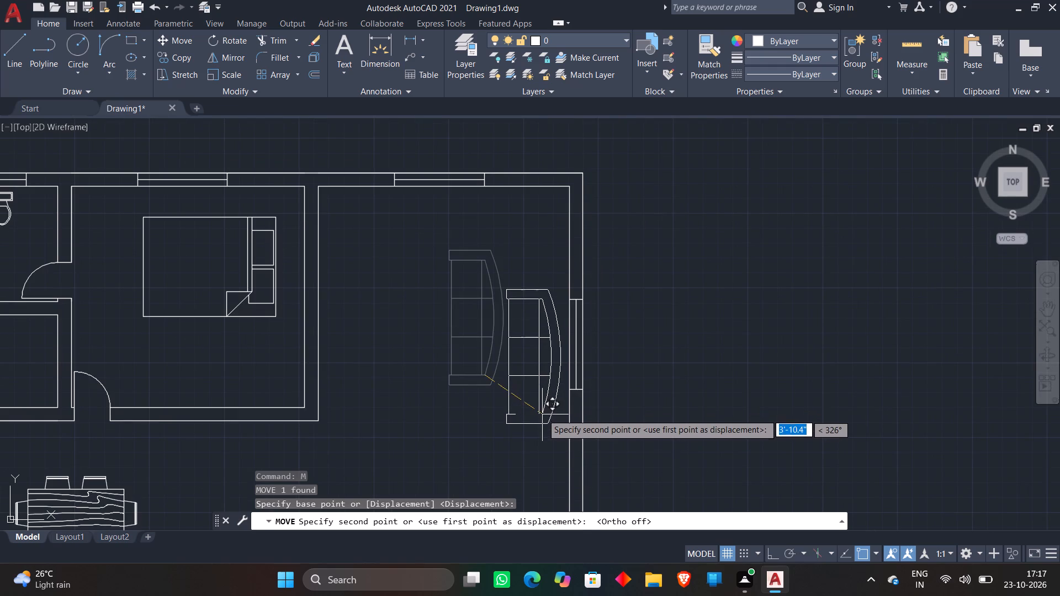
click(542, 411)
Move the two remaining tiny furniture blocks outside the house closer to its right wall.
scroll(680, 315, down, 3)
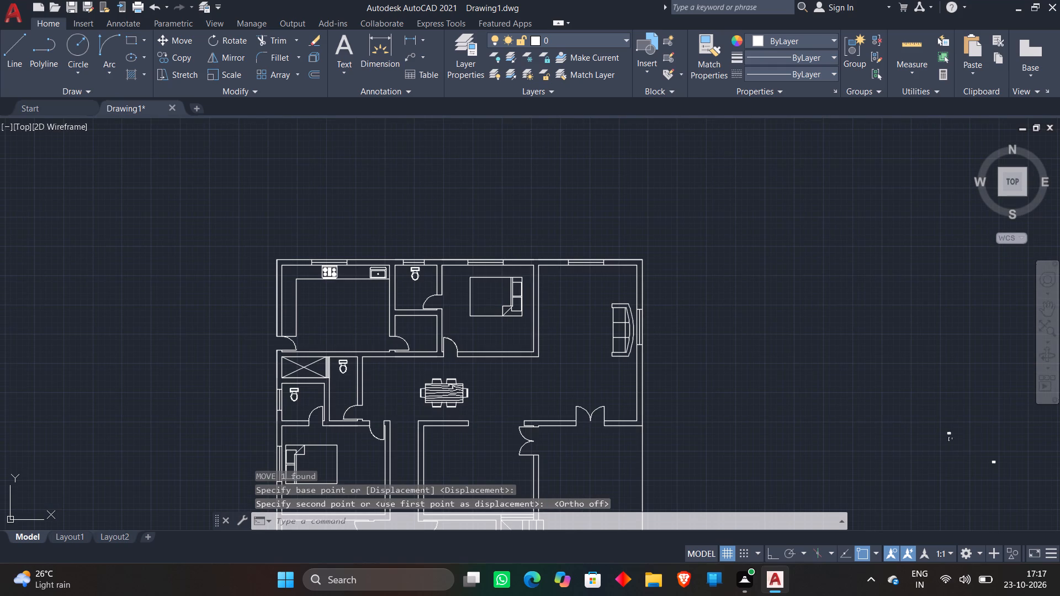
click(1011, 472)
click(854, 391)
text(m)
key(space)
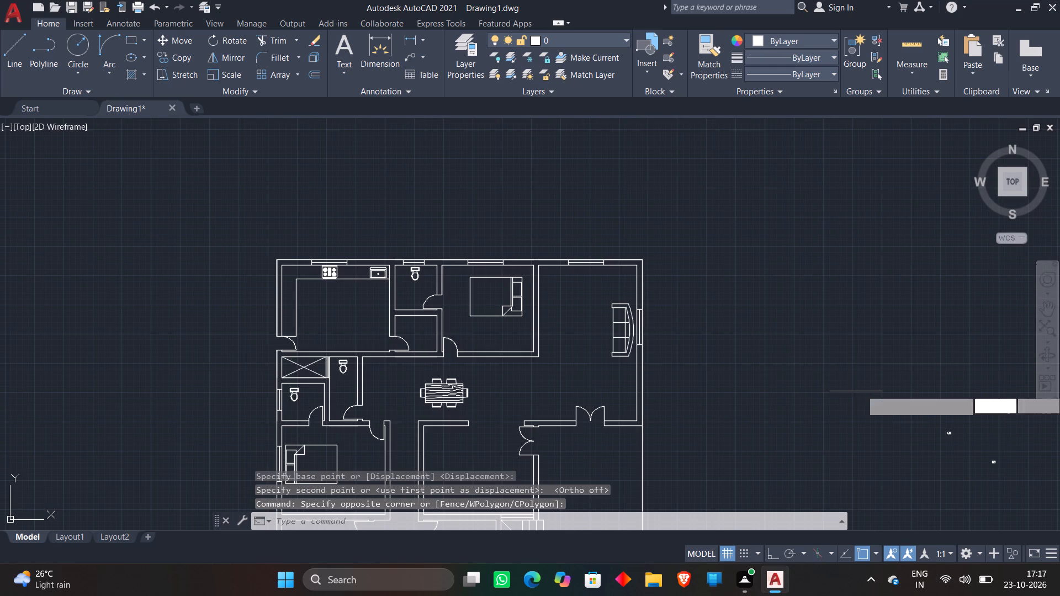
click(982, 425)
click(746, 307)
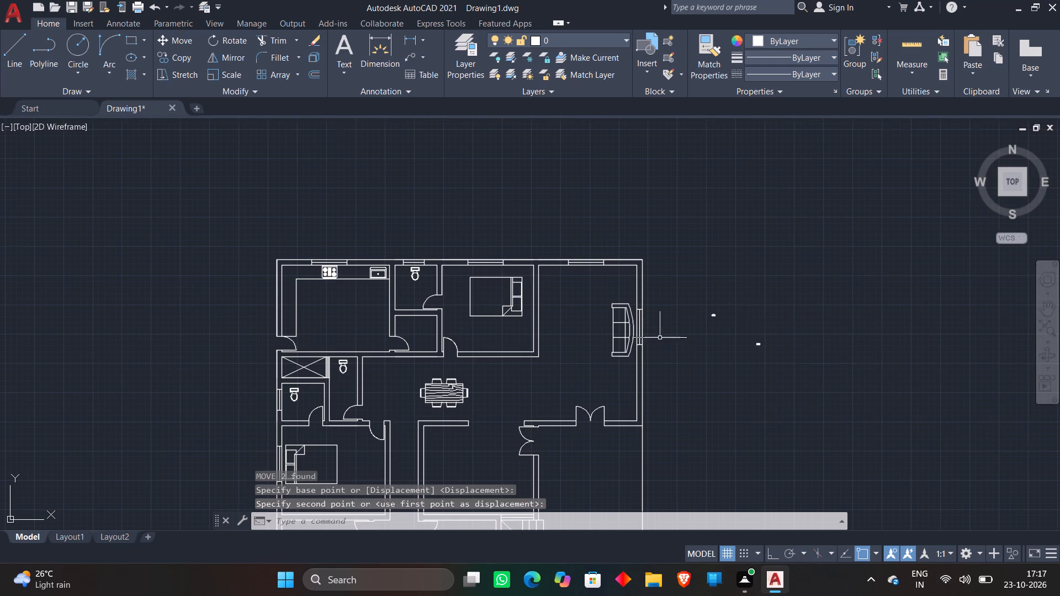
Move the tiny two-seat sofa block from outside the house into the top-right room, below its upper window.
scroll(660, 338, up, 2)
click(738, 241)
click(823, 308)
key(m)
key(space)
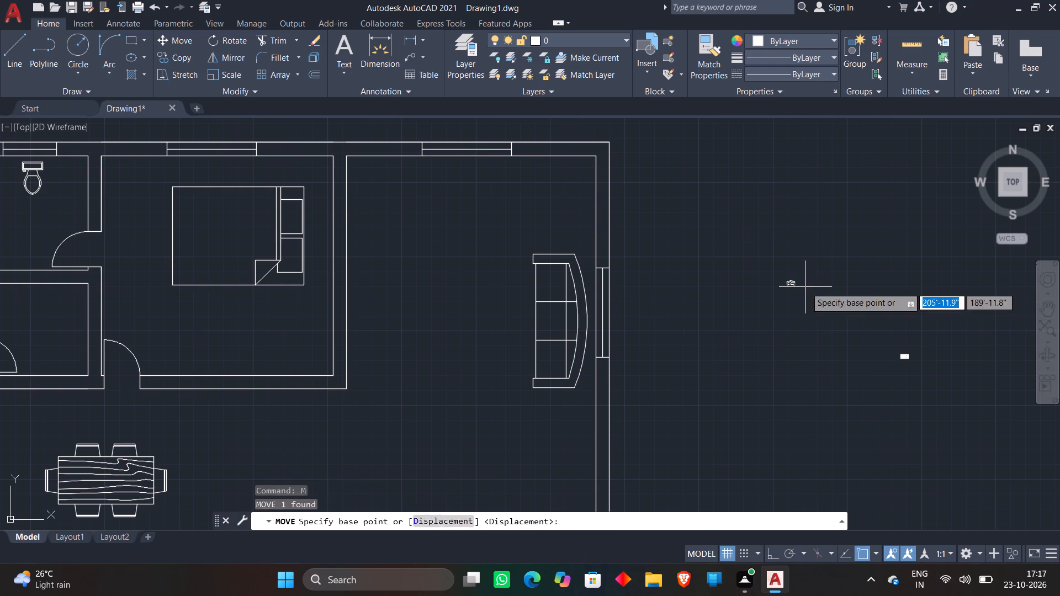
click(805, 287)
scroll(463, 194, up, 2)
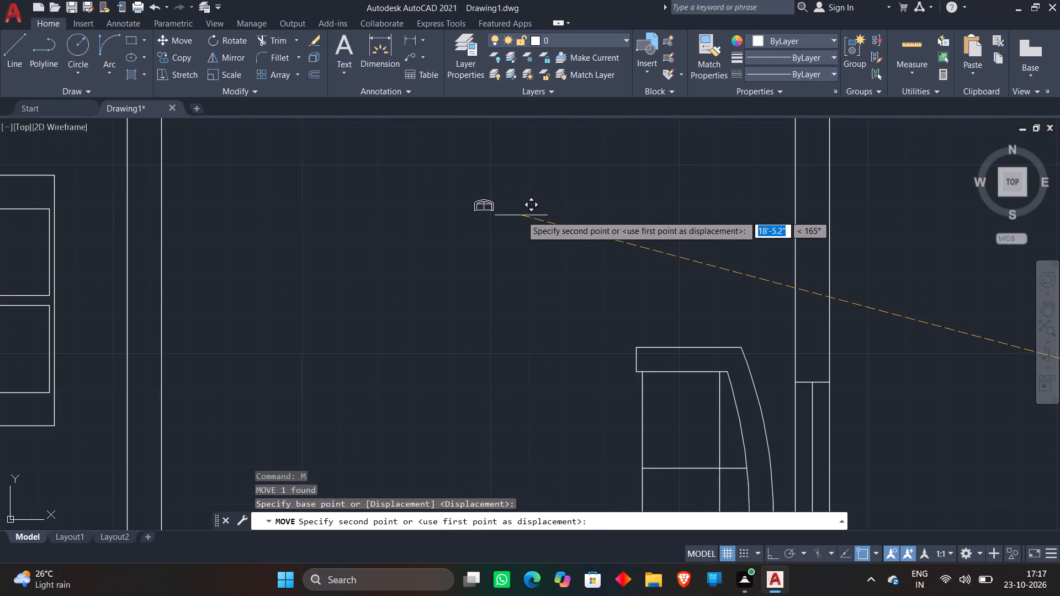
scroll(521, 215, down, 1)
click(521, 214)
Scale the tiny two-seat sofa up freehand to a realistic size, slightly wider than the upper window.
click(529, 233)
click(475, 185)
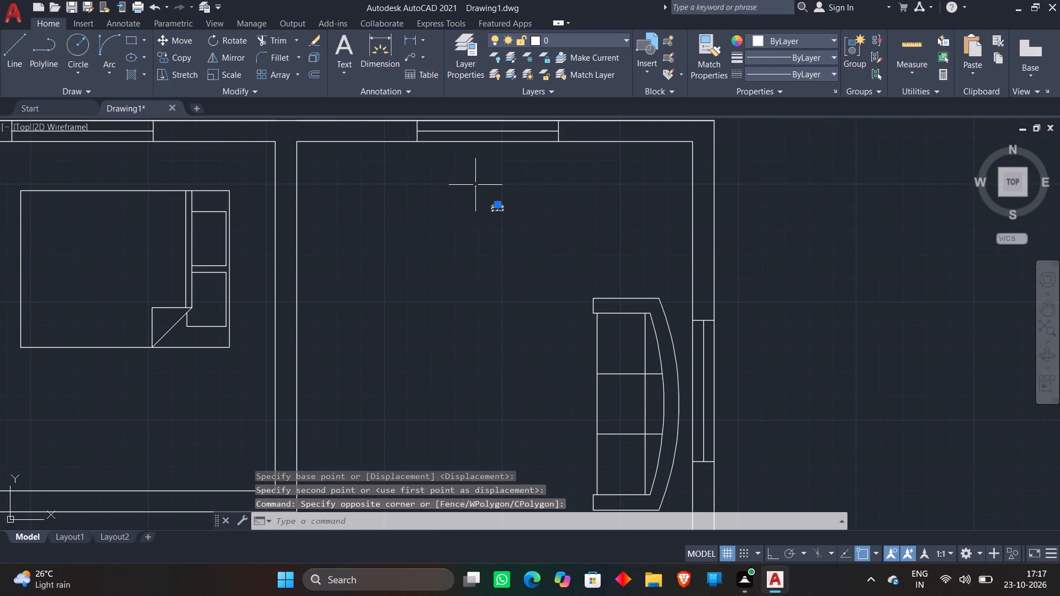
right_click(475, 211)
click(514, 351)
click(497, 212)
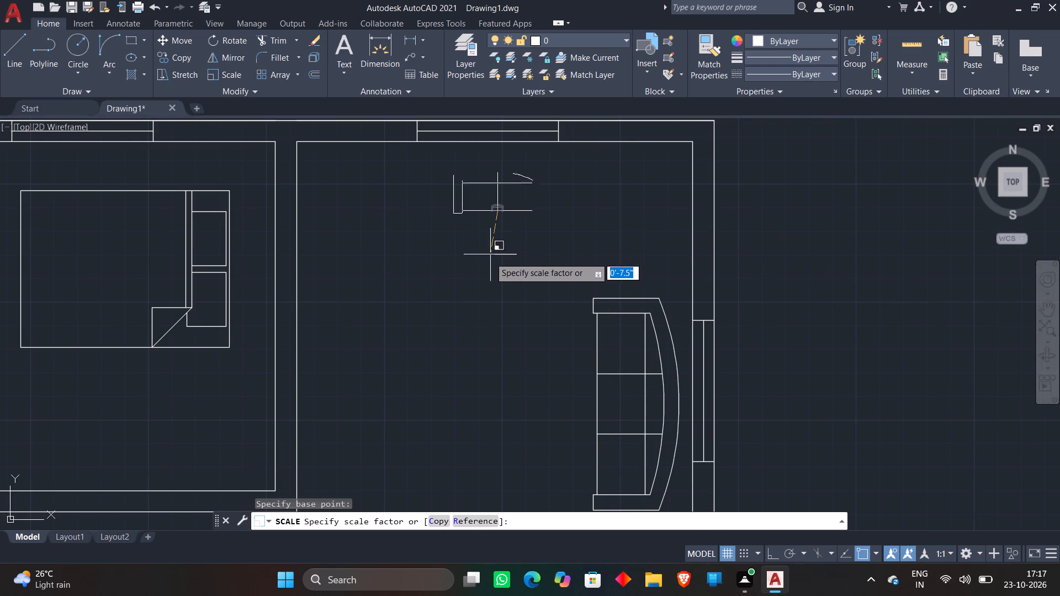
click(485, 288)
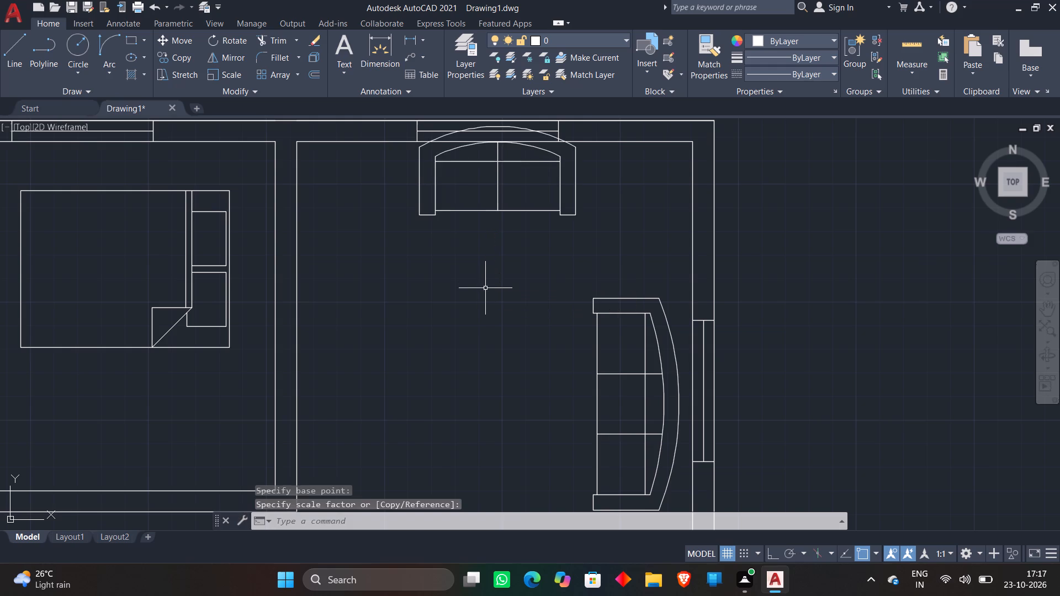
Move the enlarged two-seat sofa down off the top wall so it sits just below the upper window.
click(471, 211)
key(m)
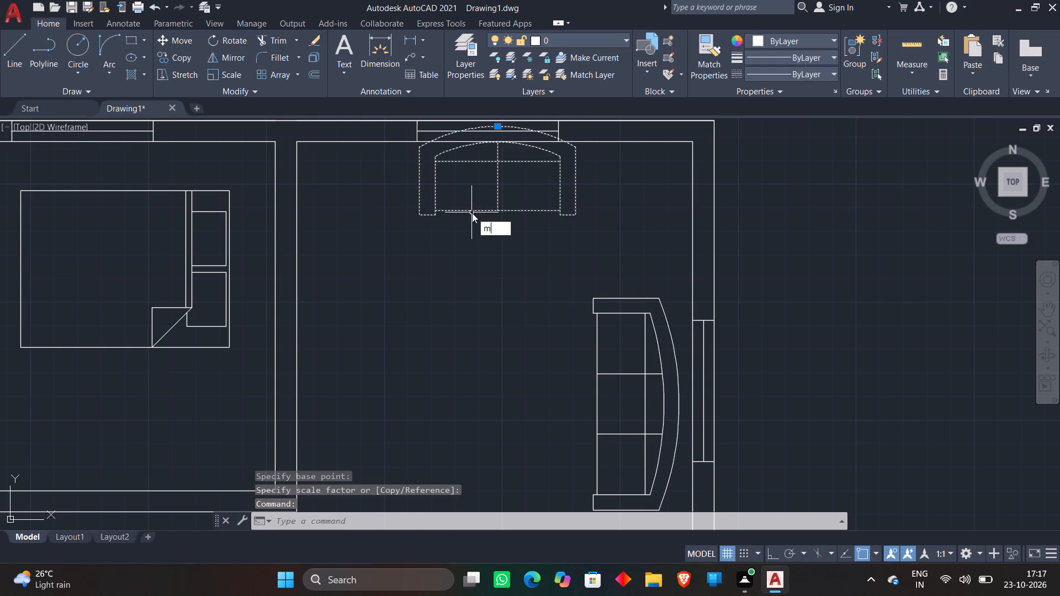
key(space)
click(504, 195)
click(497, 235)
Move the tiny wood-grain table block from outside the house into the top-right room, beside the three-seat sofa.
scroll(501, 230, down, 3)
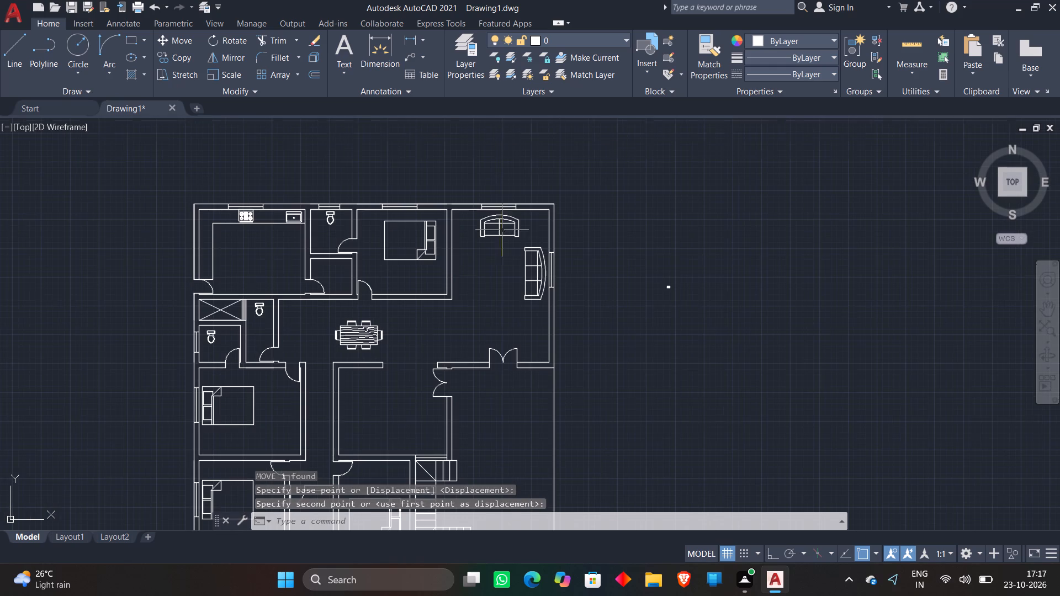
click(641, 254)
click(716, 334)
key(m)
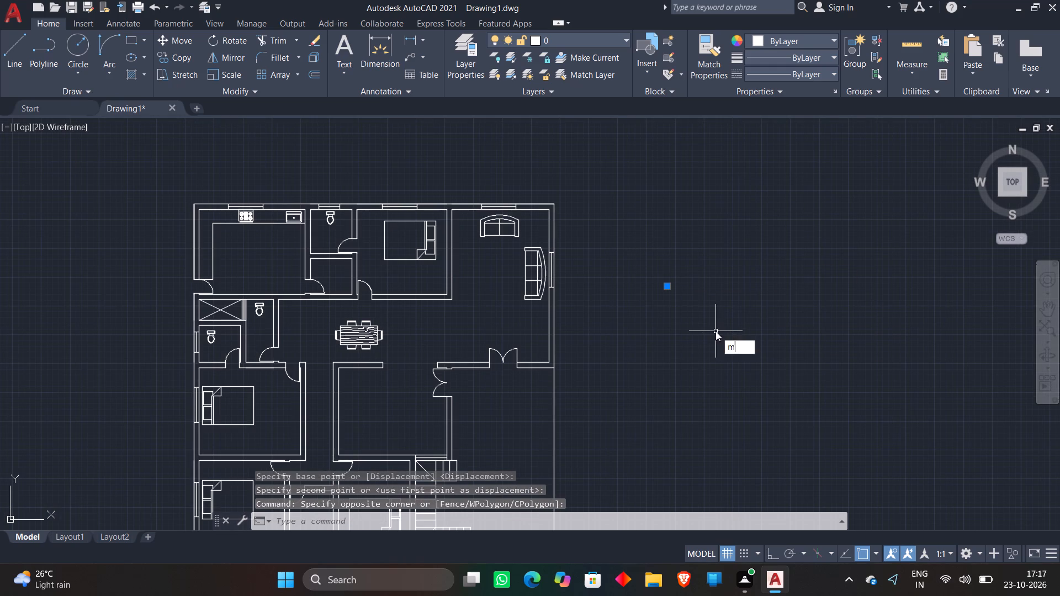
key(space)
drag(695, 297, 691, 290)
scroll(486, 251, up, 2)
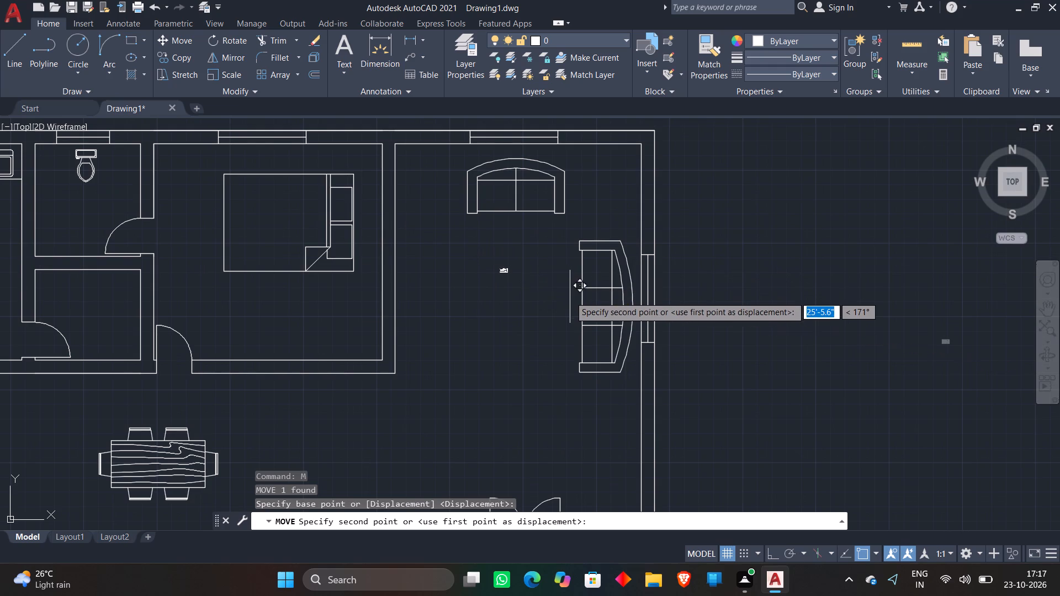
scroll(579, 306, up, 2)
click(610, 309)
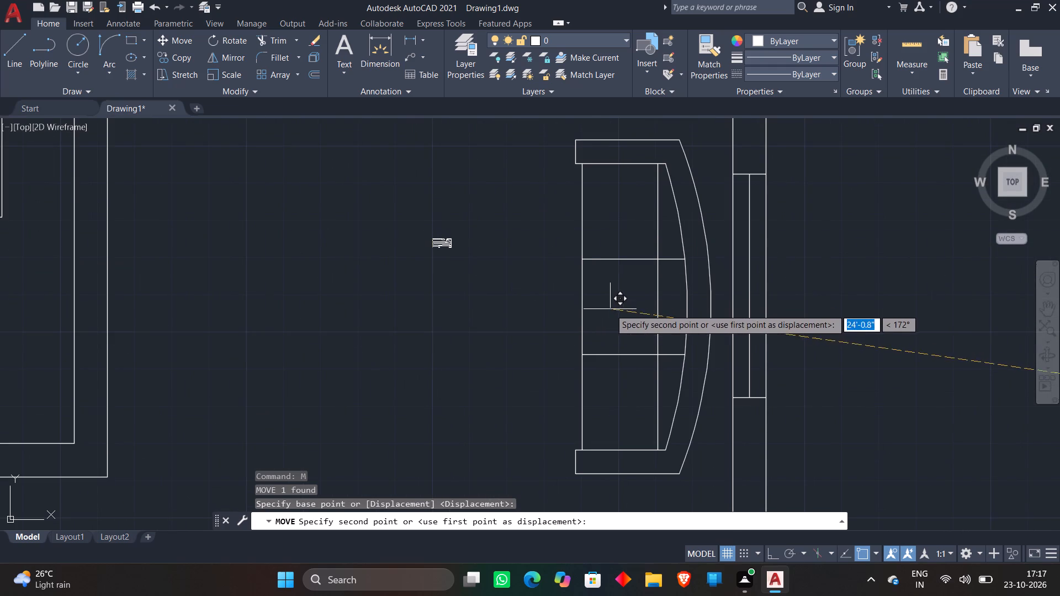
Rotate the tiny wood-grain table by 270 degrees with Ortho on so its length runs parallel to the three-seat sofa.
scroll(471, 323, down, 2)
scroll(518, 301, up, 3)
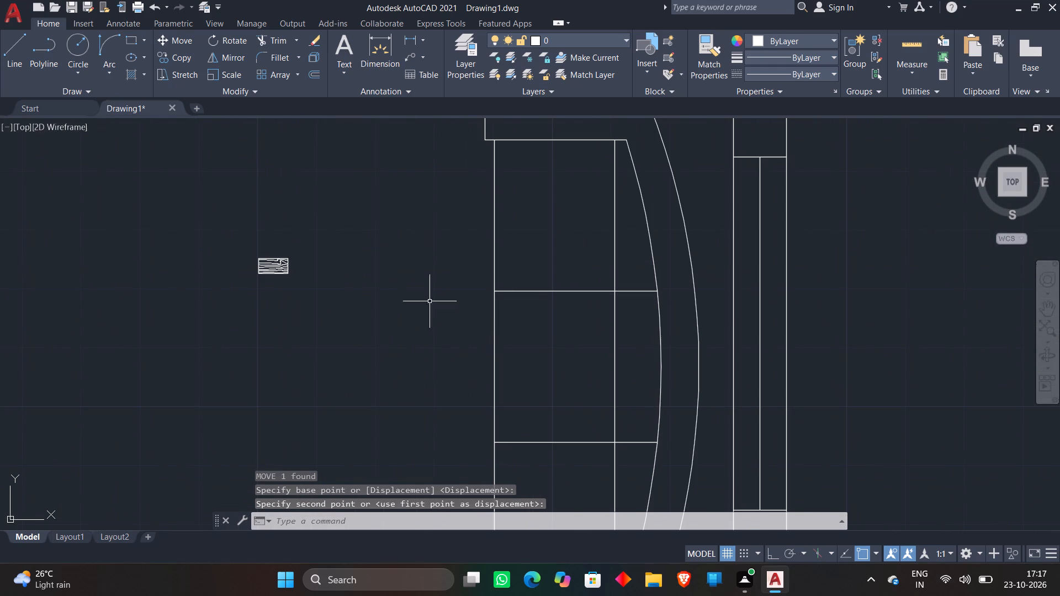
click(376, 316)
click(200, 220)
scroll(203, 217, down, 4)
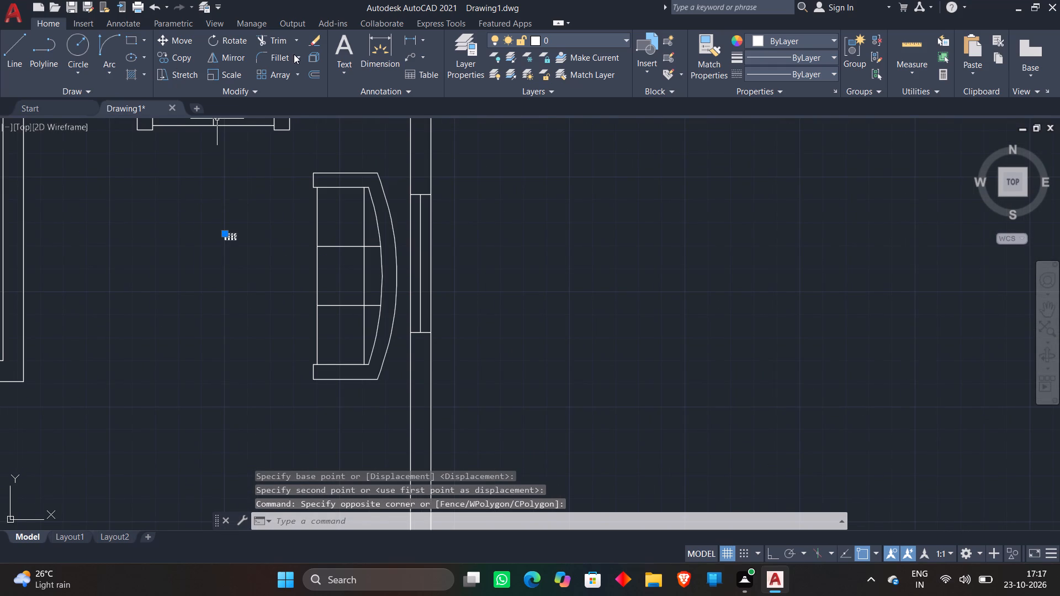
click(214, 39)
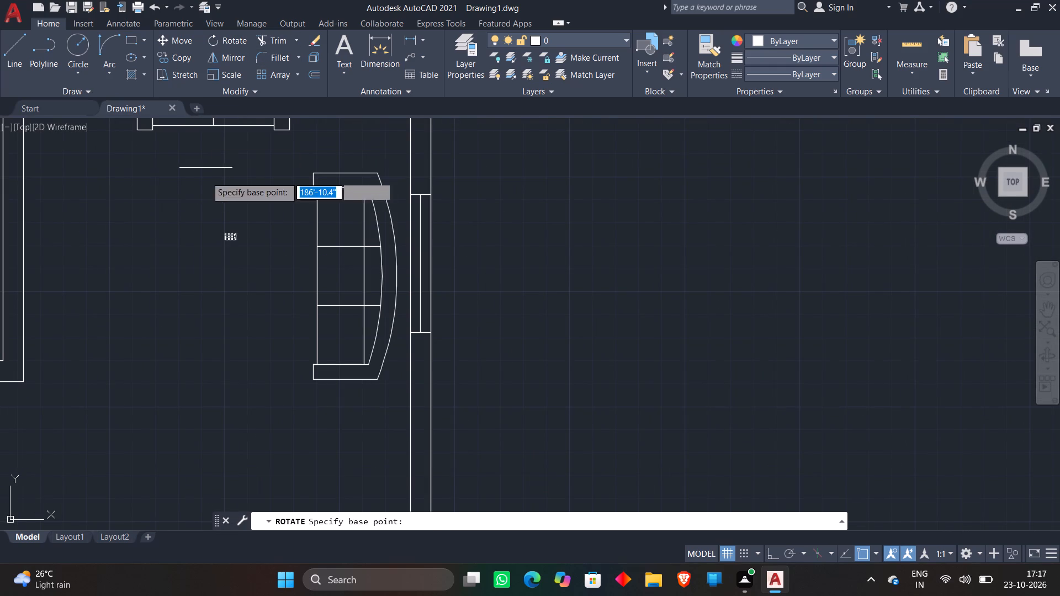
click(227, 230)
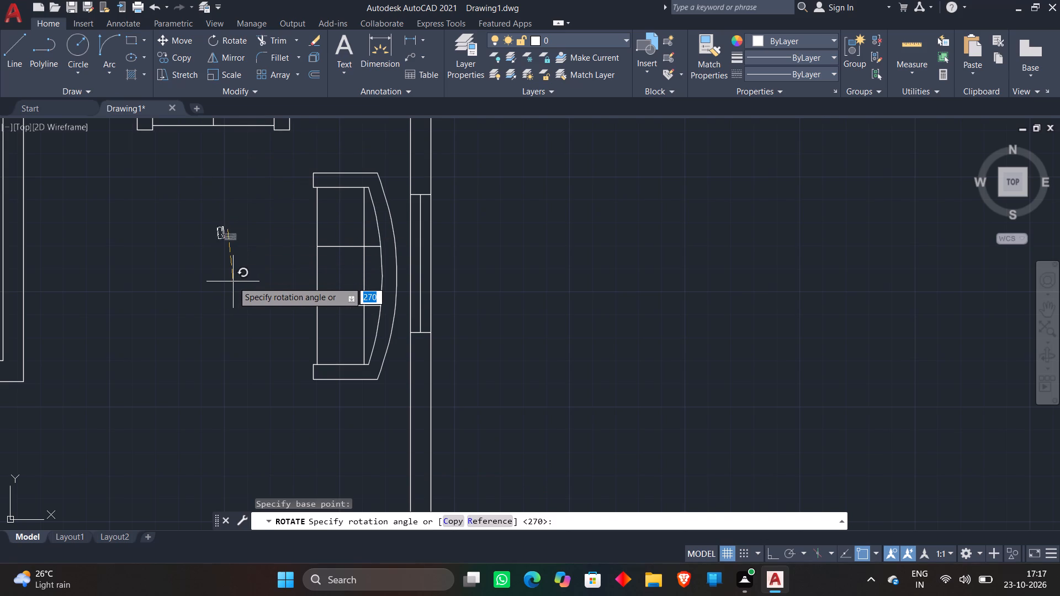
key(F8)
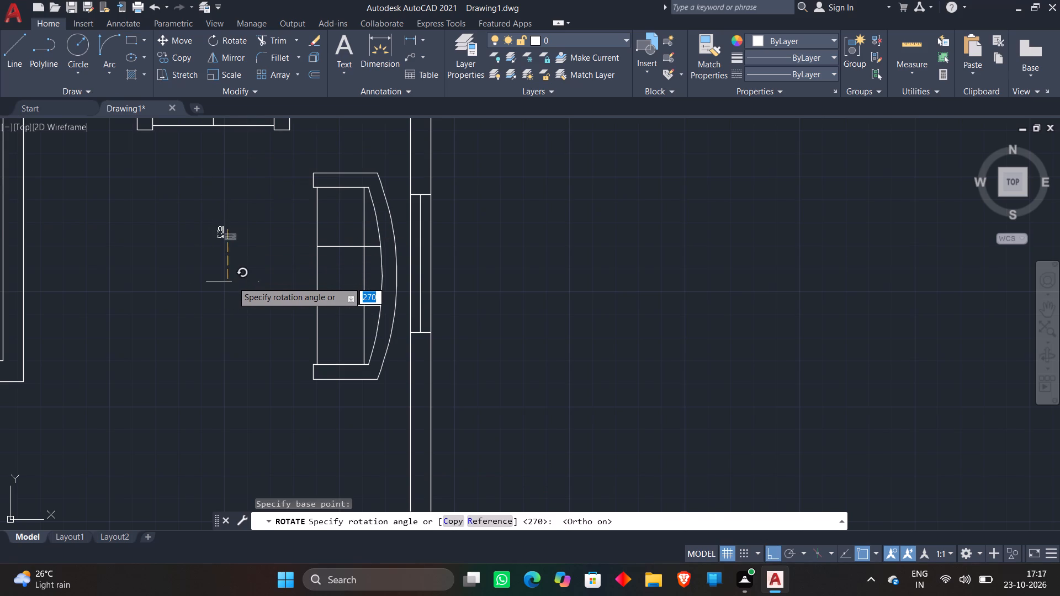
click(232, 281)
Scale the tiny wood-grain table up freehand to coffee-table size, slightly shorter than the three-seat sofa.
click(186, 207)
click(285, 295)
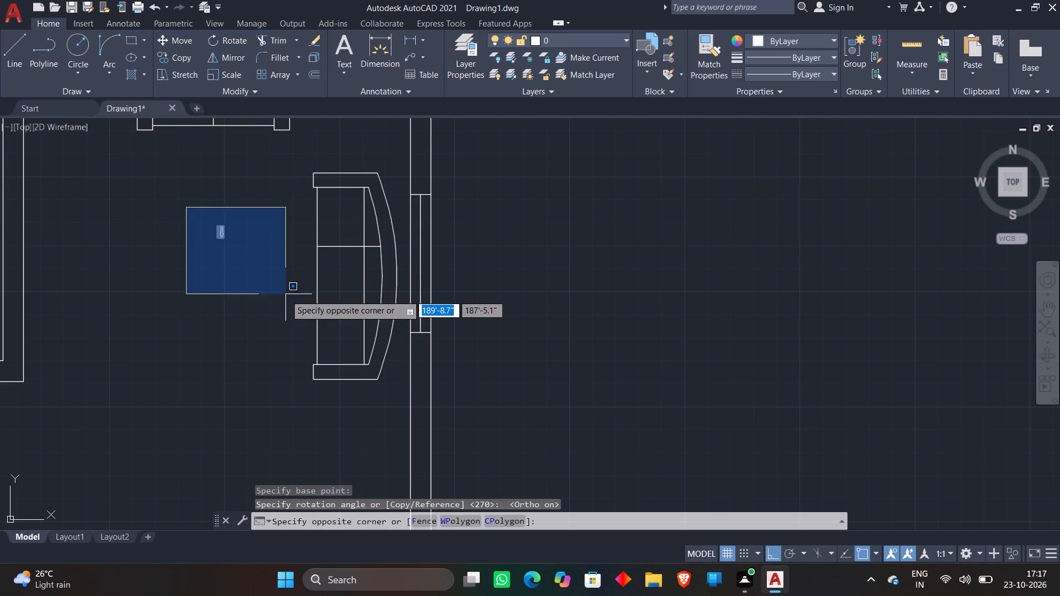
right_click(280, 288)
click(311, 356)
click(223, 254)
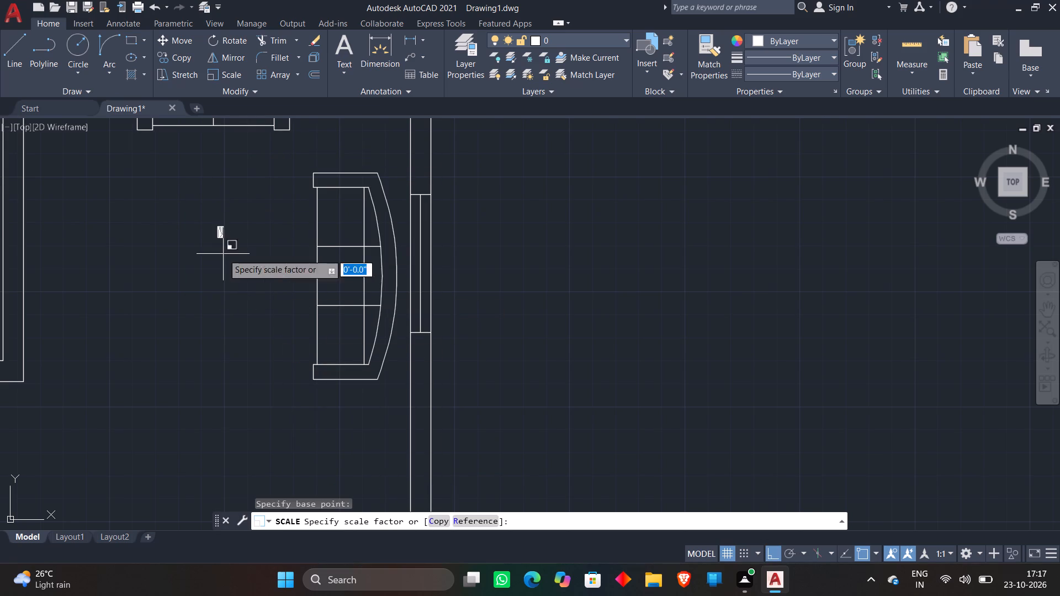
scroll(211, 332, down, 3)
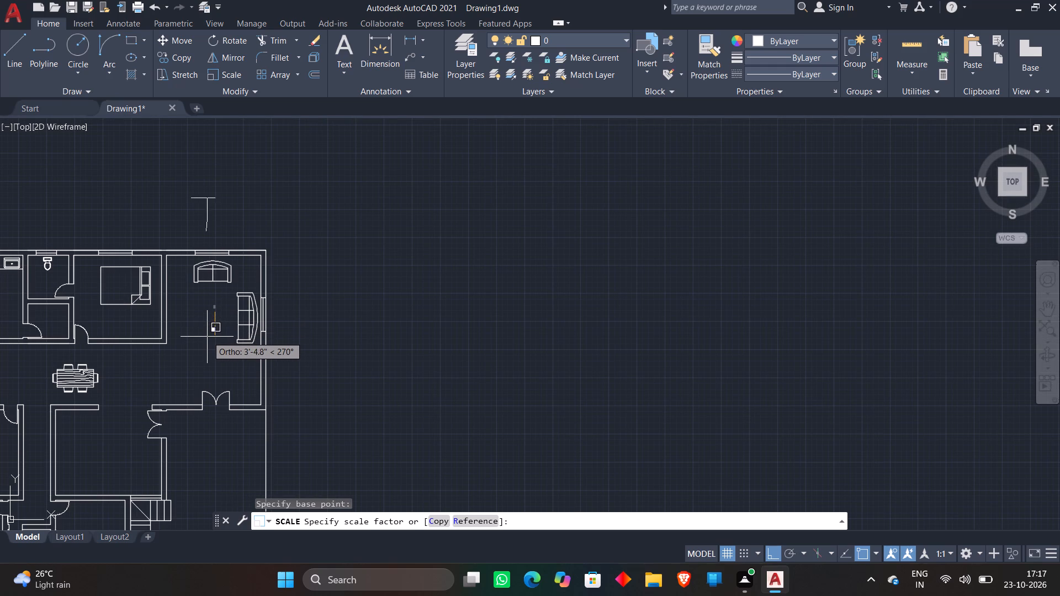
click(207, 333)
Move the enlarged table, with Ortho off, below the two-seat sofa and in front of the three-seat sofa.
click(210, 227)
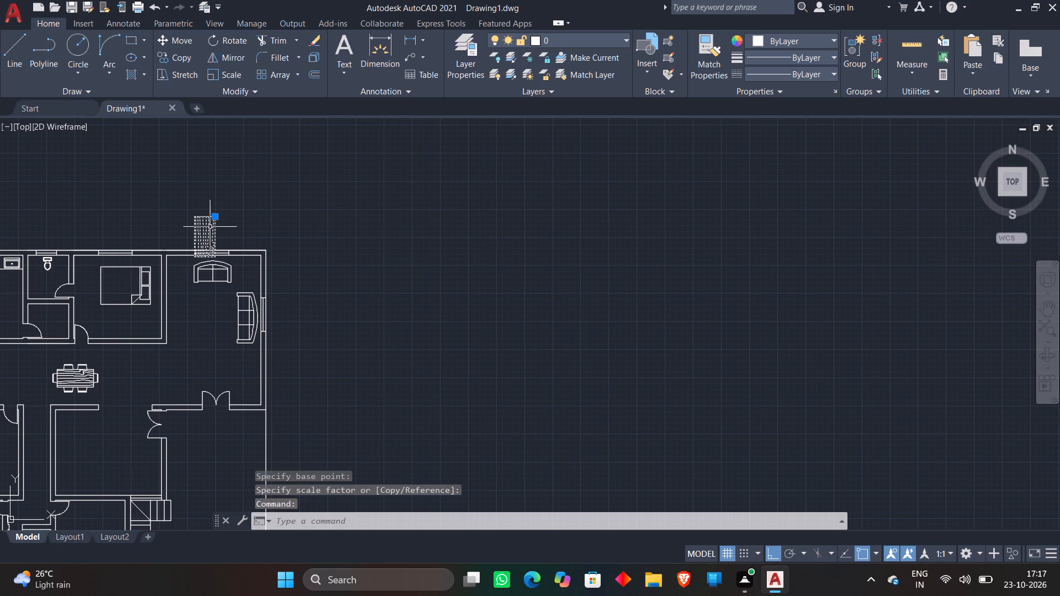
text(m)
key(space)
click(210, 225)
scroll(226, 288, up, 3)
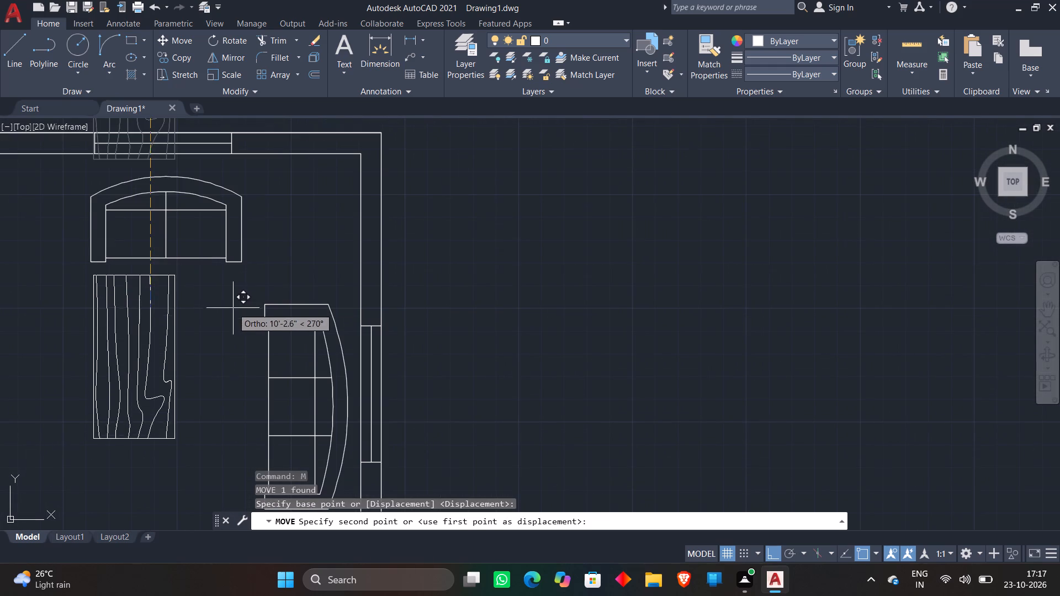
key(F8)
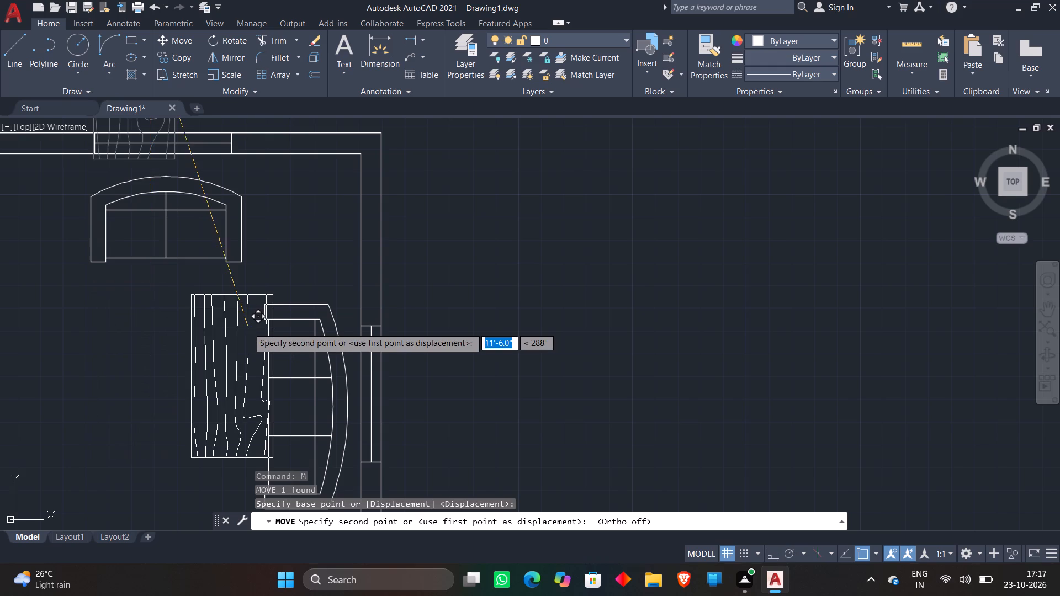
scroll(248, 327, down, 1)
click(211, 345)
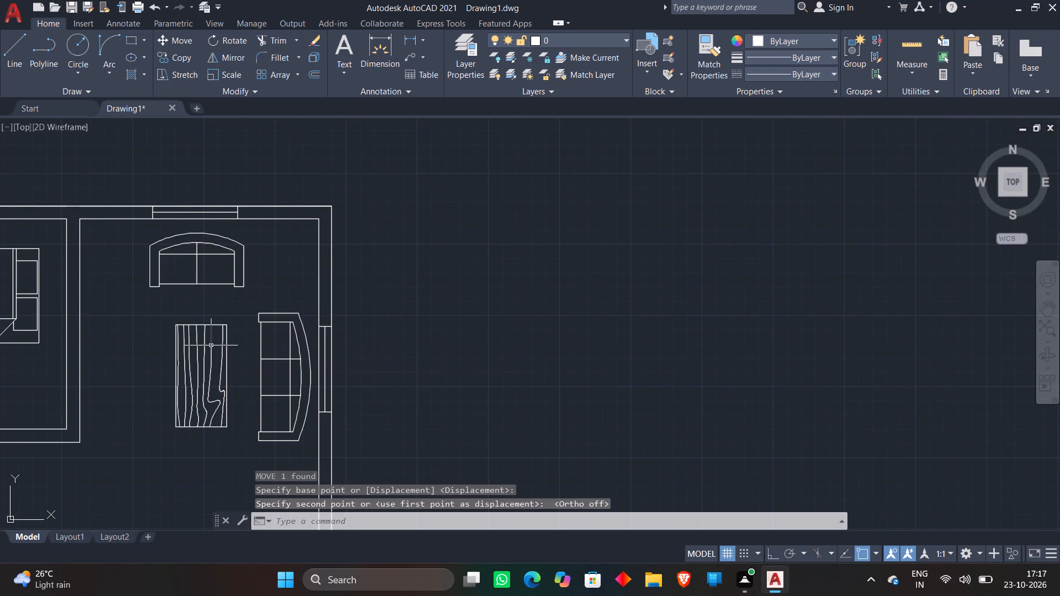
Copy the three-seat sofa from the top-right room to the empty area outside the house's right wall.
scroll(393, 283, down, 2)
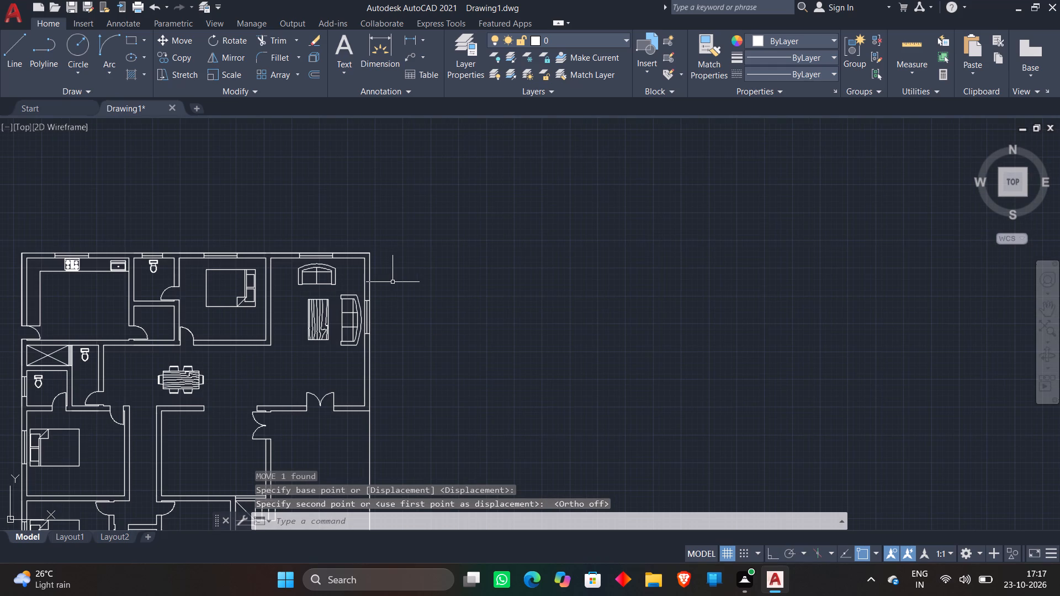
scroll(393, 282, down, 1)
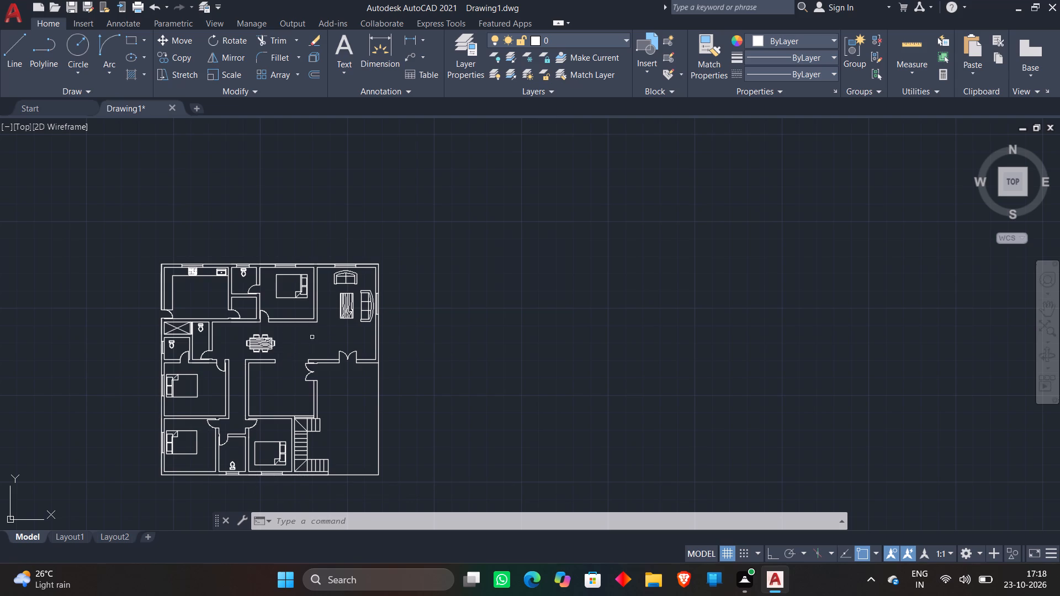
click(361, 313)
right_click(554, 256)
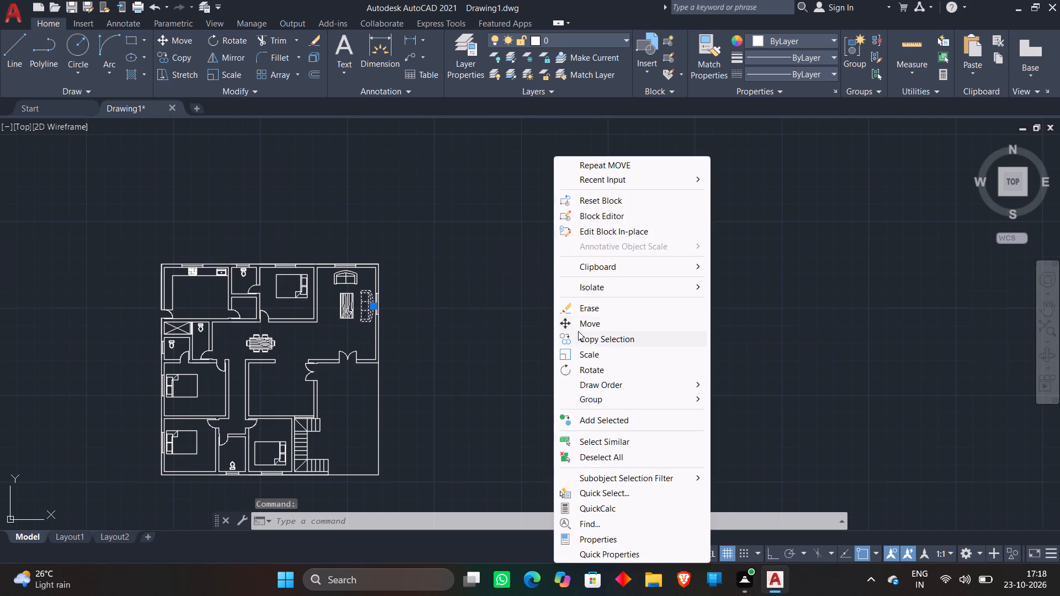
click(579, 336)
click(427, 319)
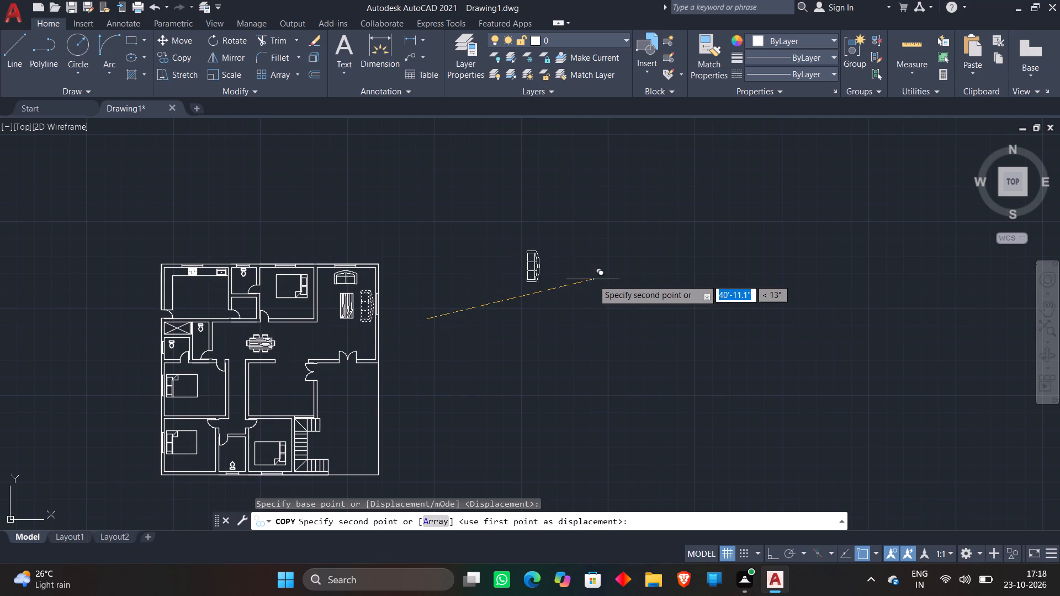
click(594, 300)
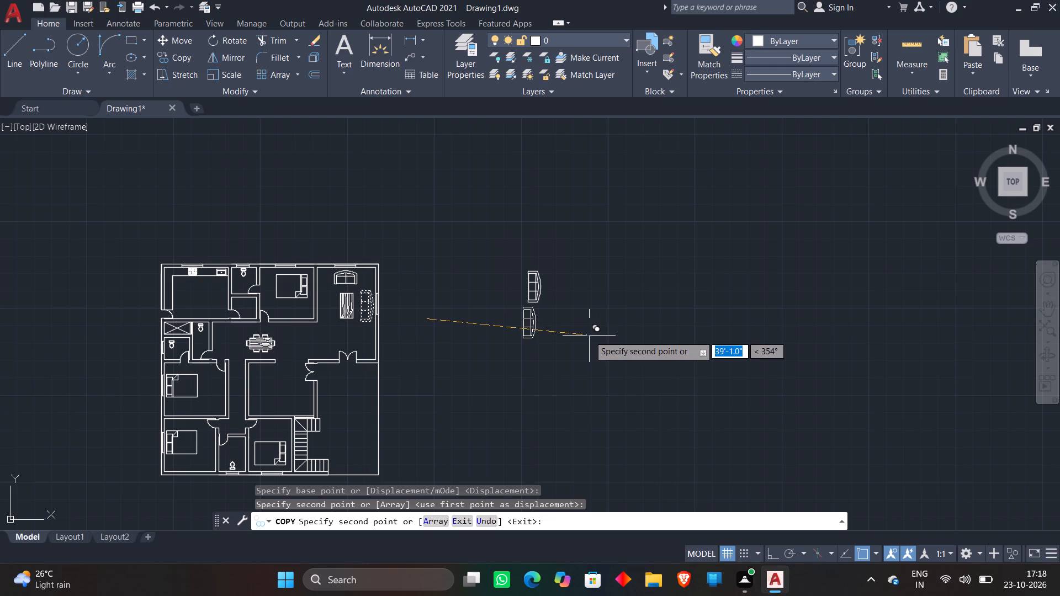
key(Escape)
Rotate the copied three-seat sofa outside the house by 180 degrees with Ortho on so it faces the opposite way.
drag(569, 332, 563, 327)
click(461, 239)
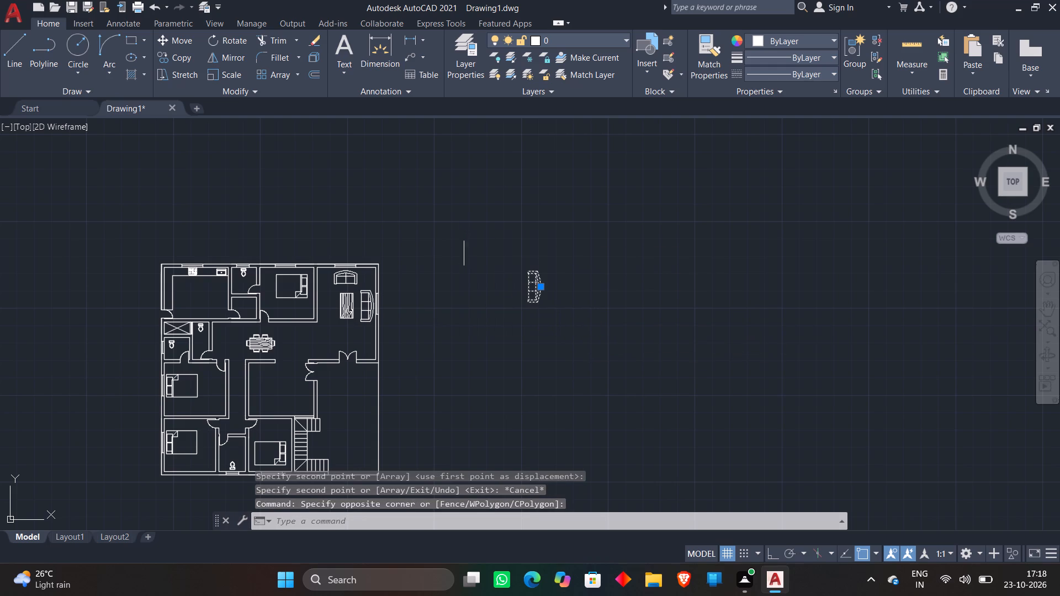
right_click(580, 242)
click(624, 369)
click(605, 274)
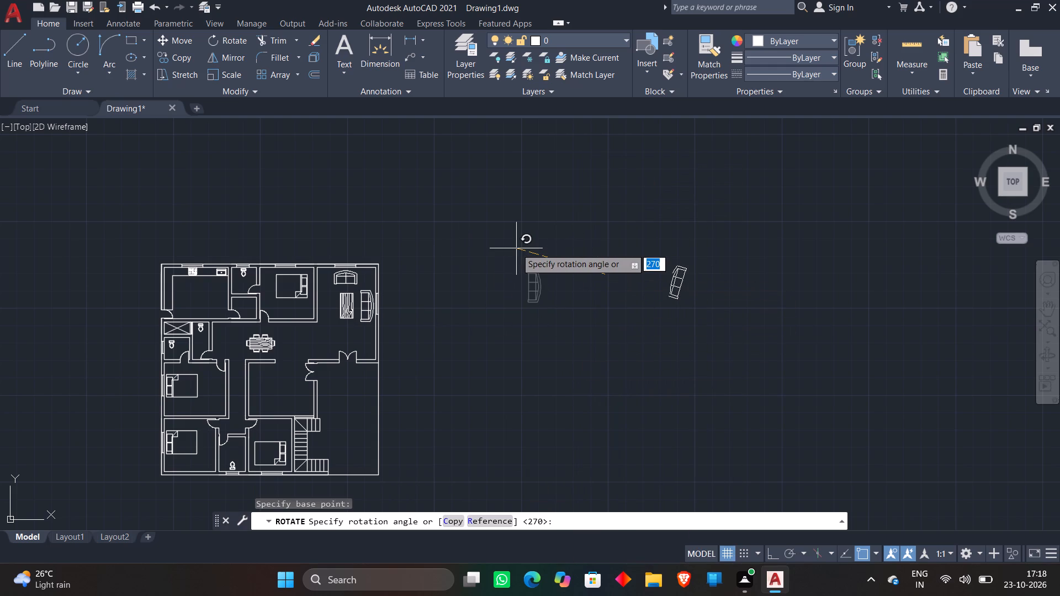
key(F8)
click(518, 251)
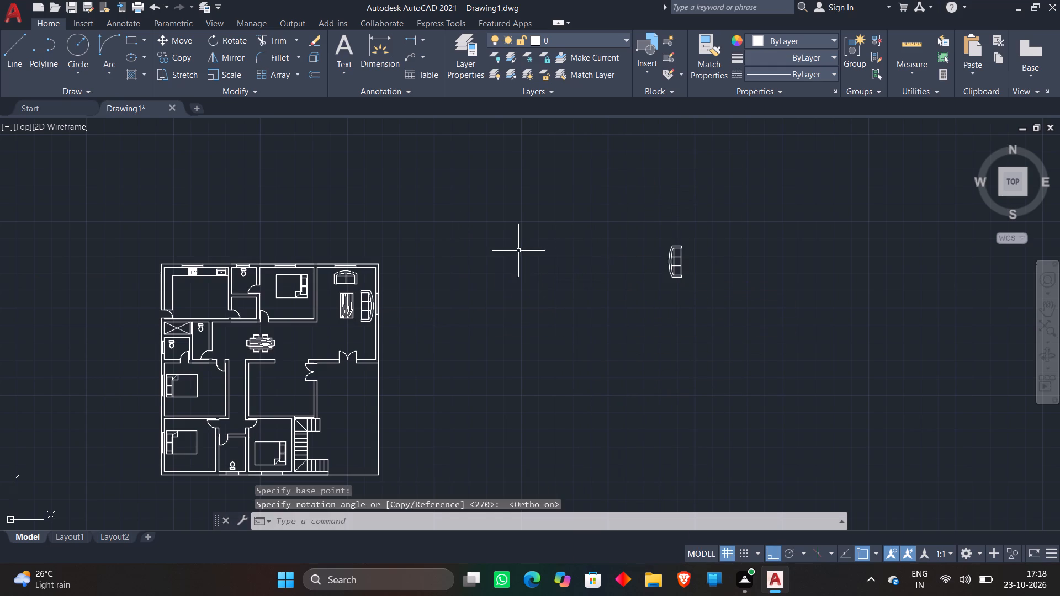
Move the rotated sofa, with Ortho off, into the room below the dining table, facing away from that room's left wall.
click(748, 310)
click(591, 212)
key(m)
key(space)
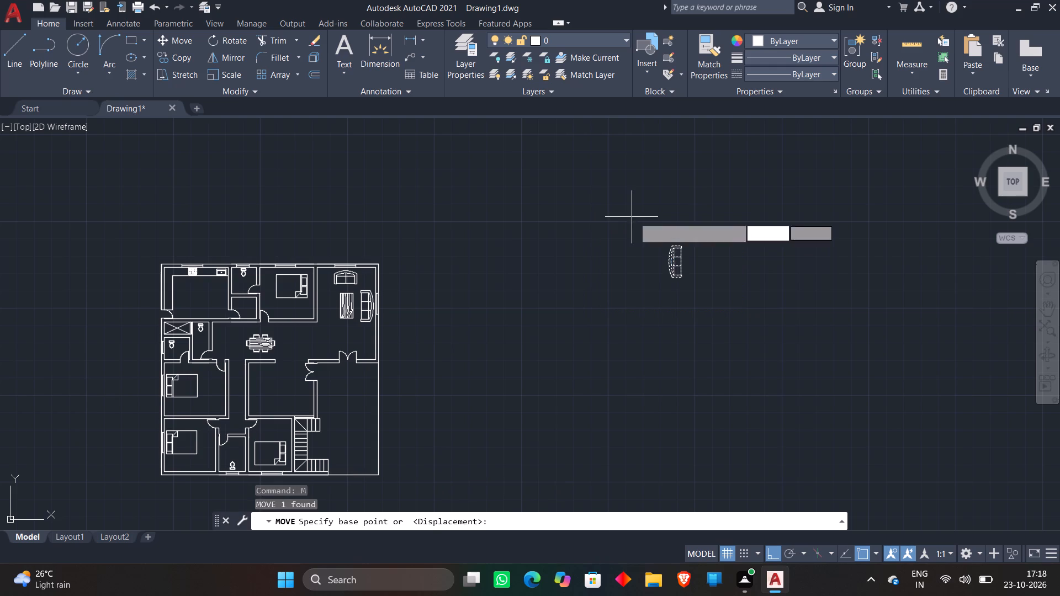
click(678, 257)
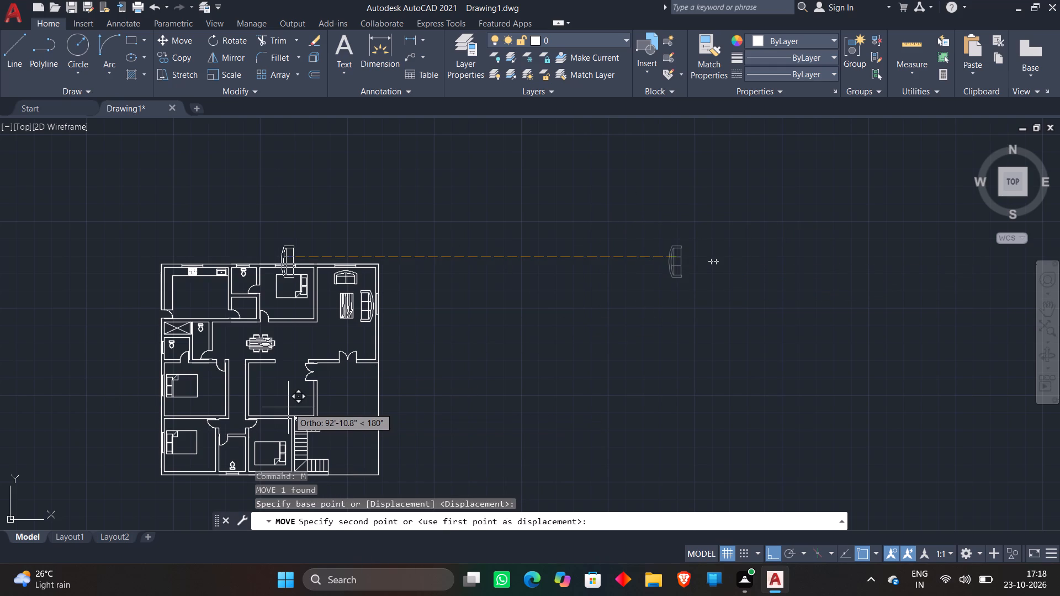
key(F8)
scroll(269, 398, up, 2)
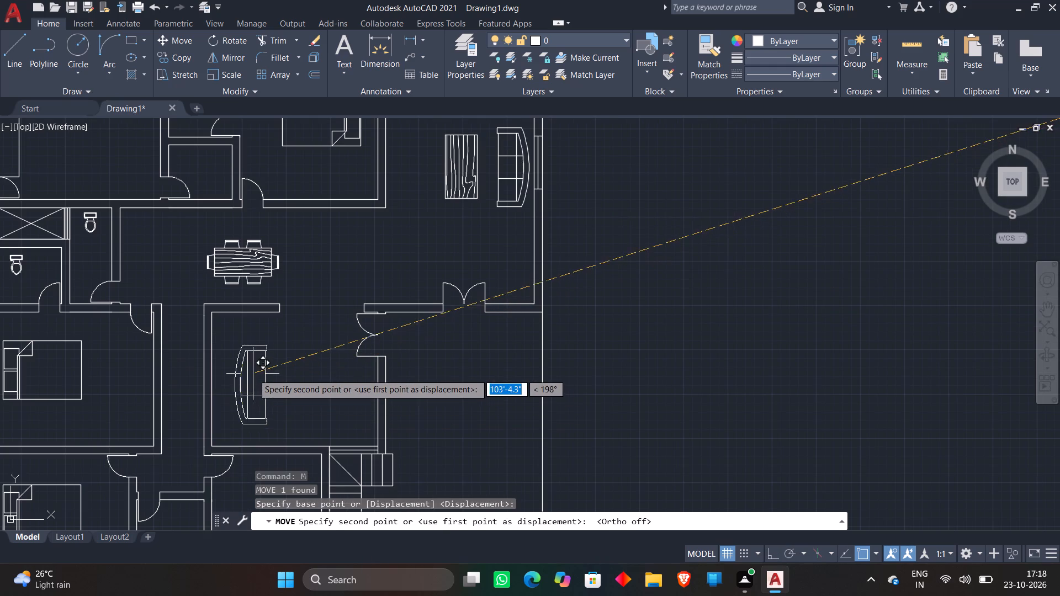
click(240, 368)
Copy the wood-grain coffee table from the top-right room to the space in front of the newly placed sofa.
click(455, 176)
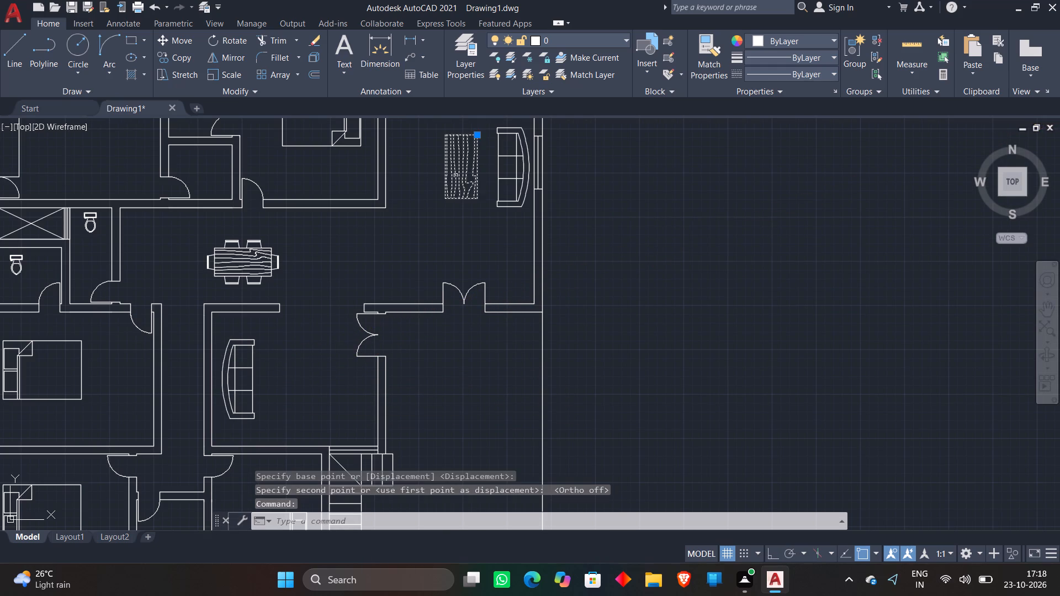
right_click(386, 241)
click(441, 331)
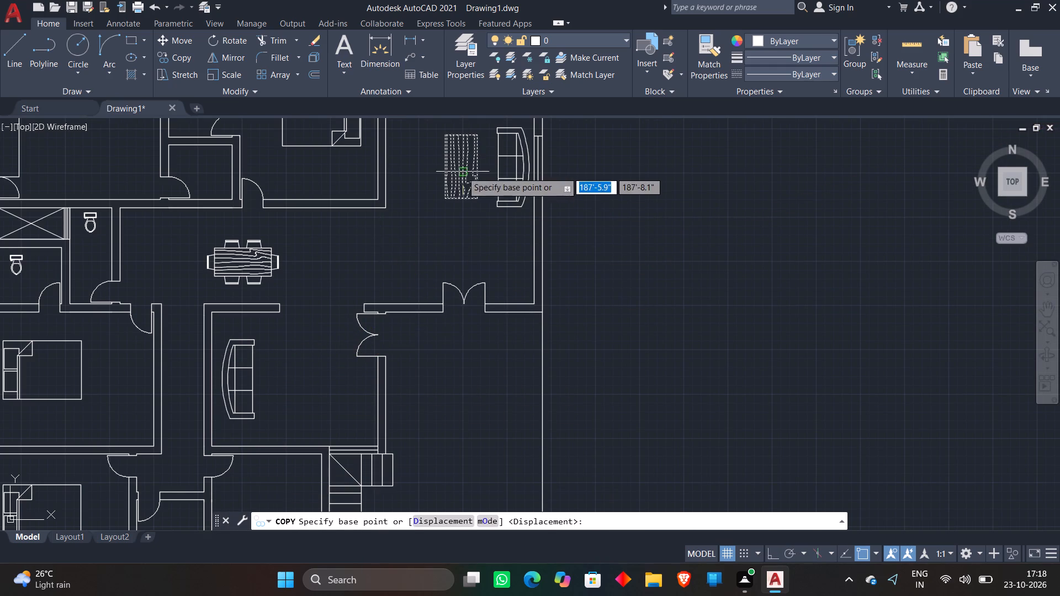
click(462, 171)
scroll(295, 386, up, 2)
click(293, 385)
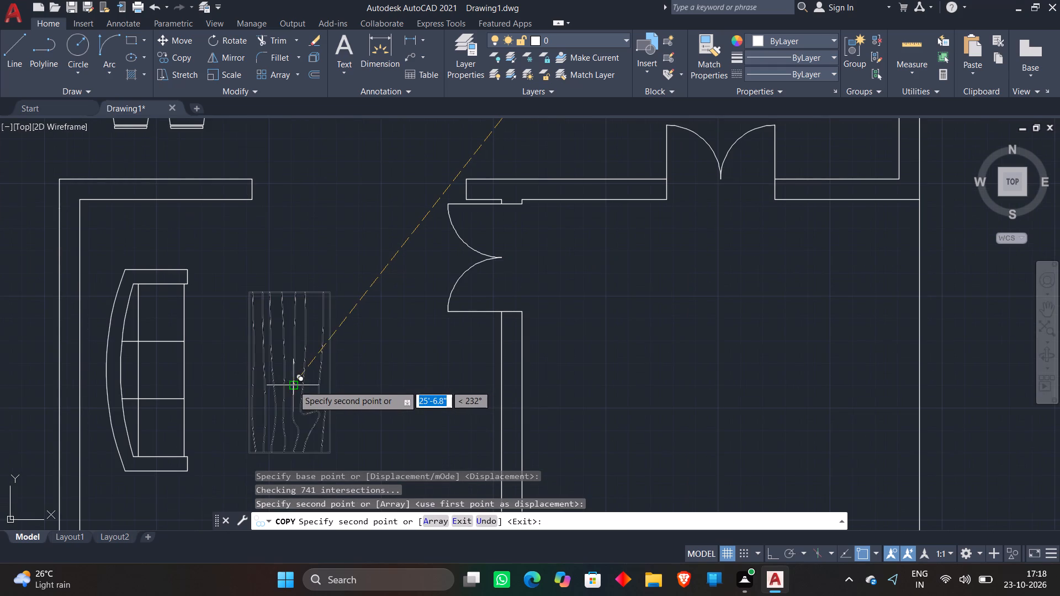
key(v)
key(space)
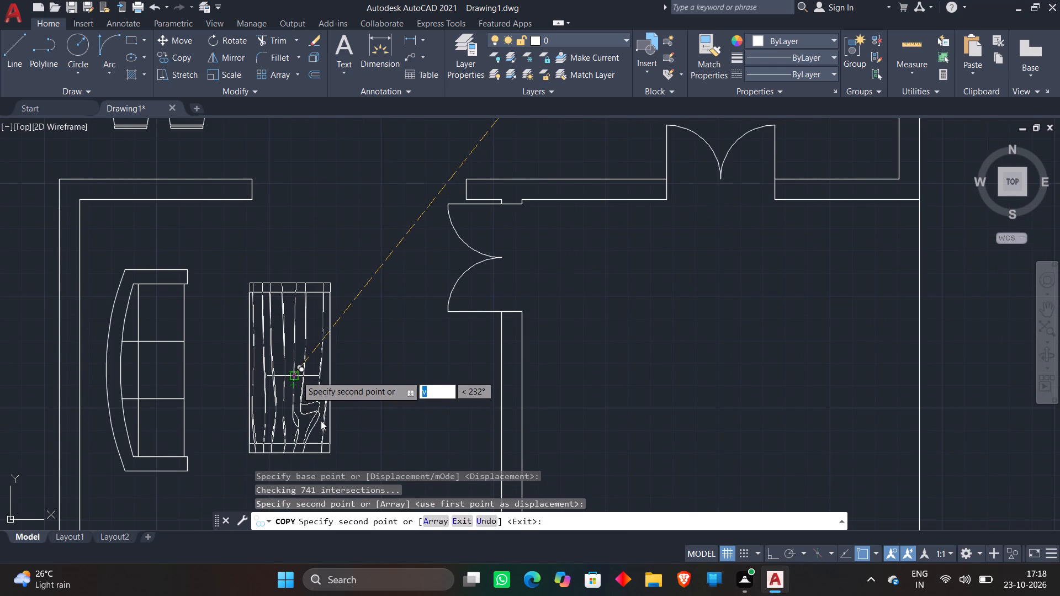
key(Escape)
key(Escape)
Scale the copied coffee table down freehand to about two-thirds of its size.
click(342, 430)
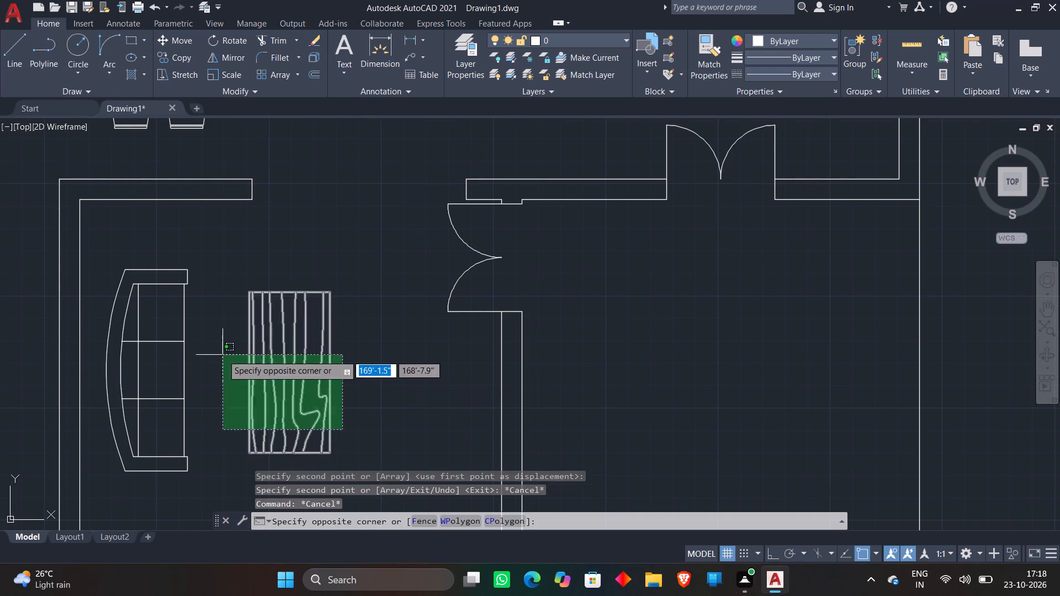
click(222, 355)
right_click(282, 322)
click(317, 355)
click(282, 381)
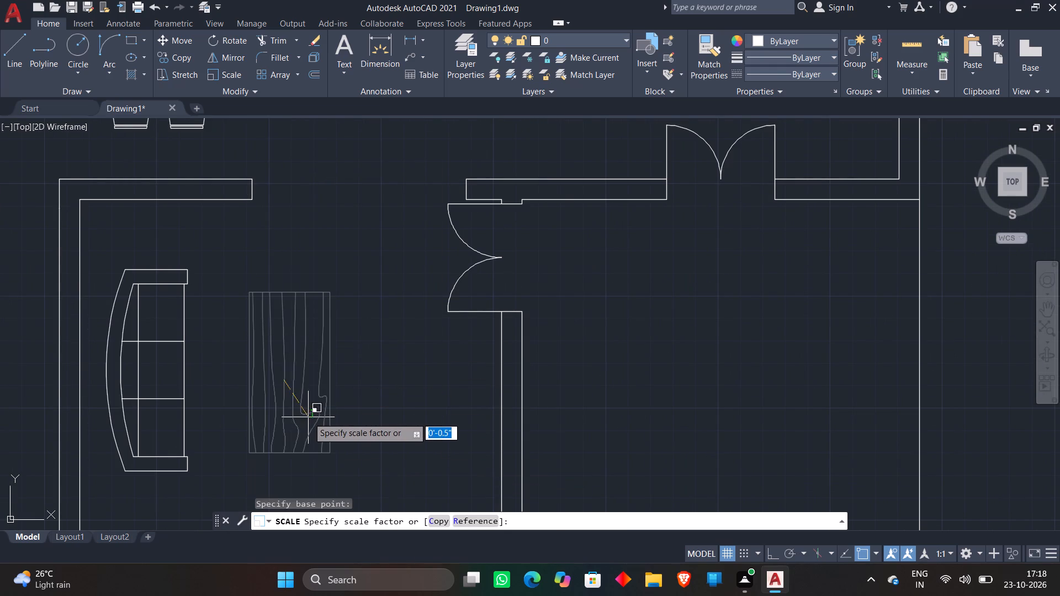
click(311, 422)
Extend the right edge line of the staircase's upper flight down to the lower flight.
scroll(328, 383, down, 2)
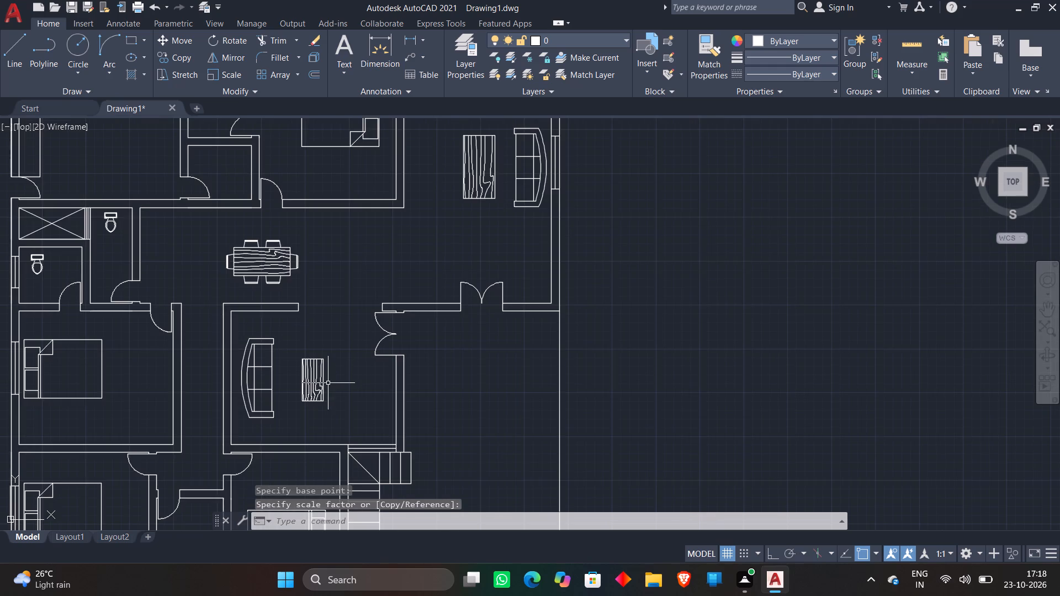
scroll(330, 382, down, 2)
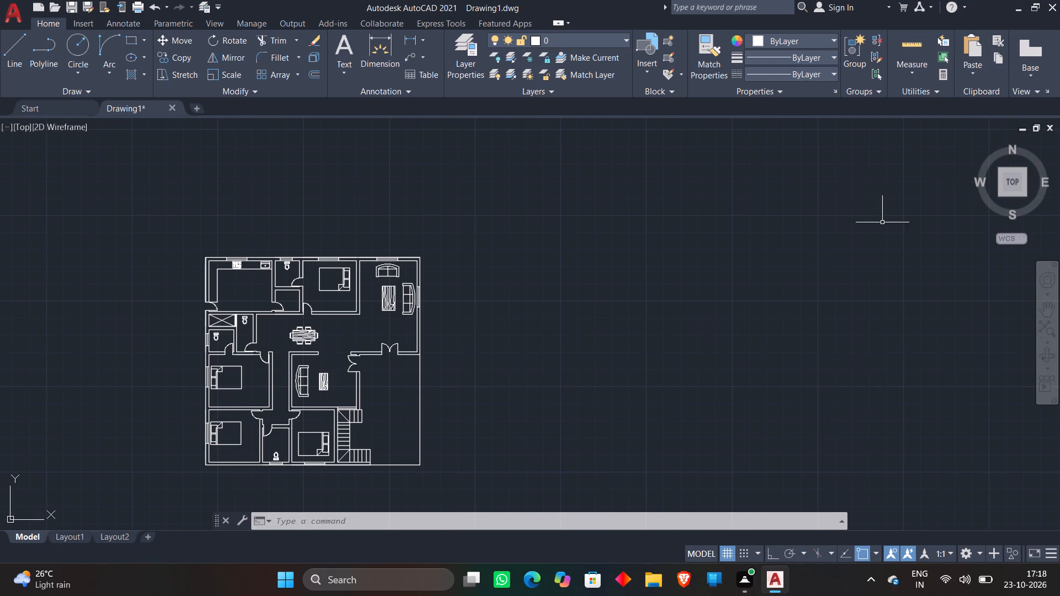
middle_drag(679, 315, 738, 212)
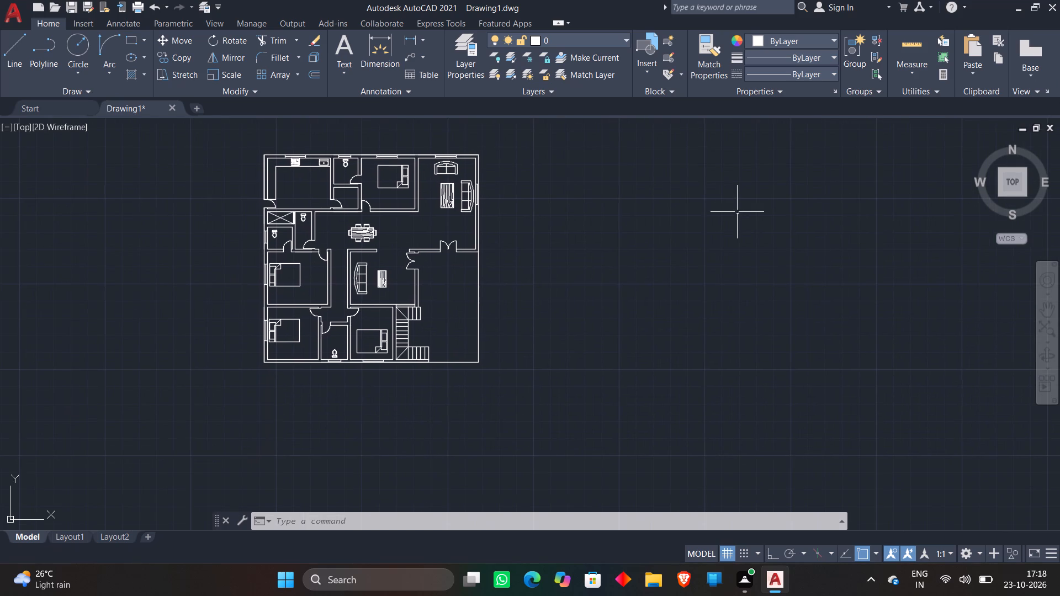
scroll(402, 326, up, 4)
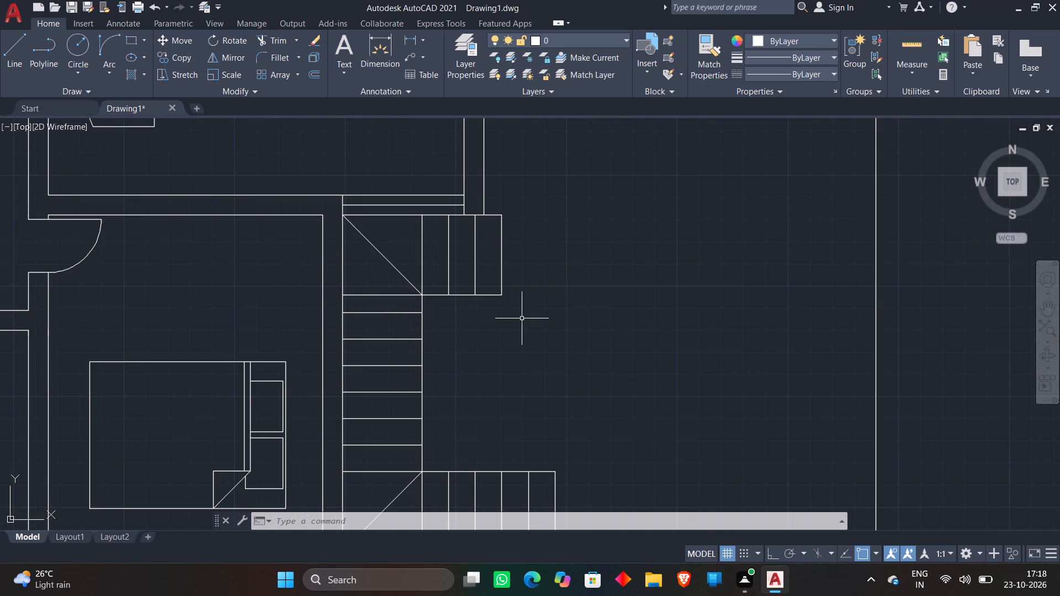
text(ex)
key(space)
click(502, 280)
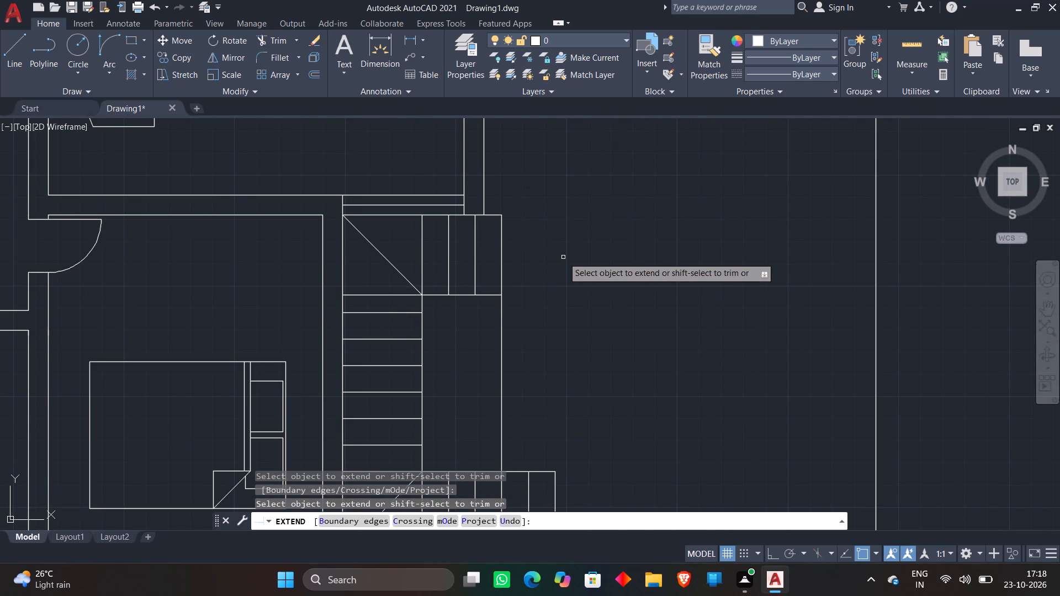
key(Escape)
Draw two crossing diagonal lines between opposite corners of the rectangular well enclosed by the staircase flights.
click(9, 55)
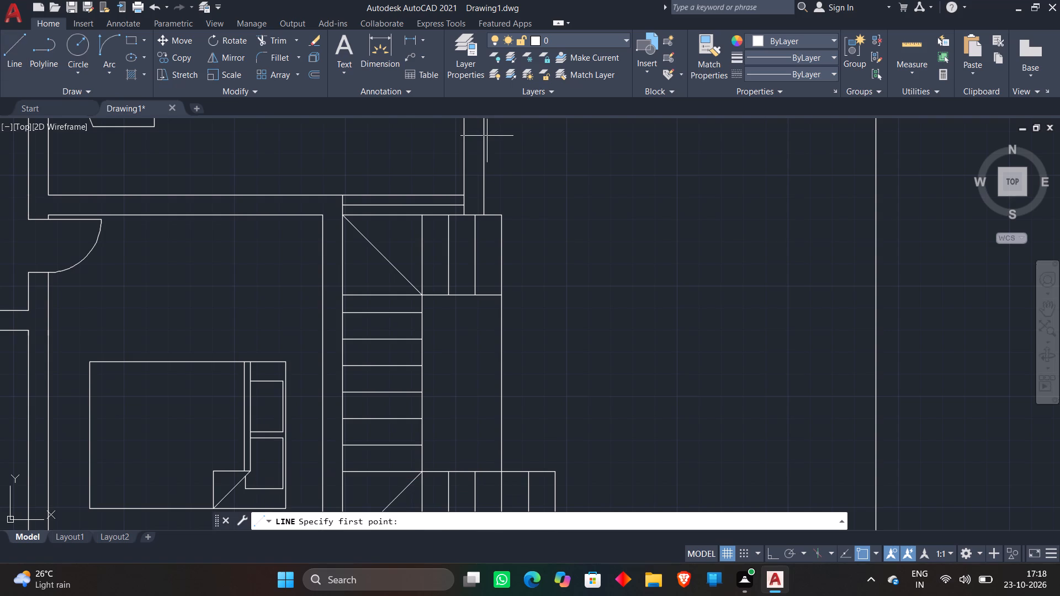
middle_drag(469, 360, 474, 302)
click(508, 411)
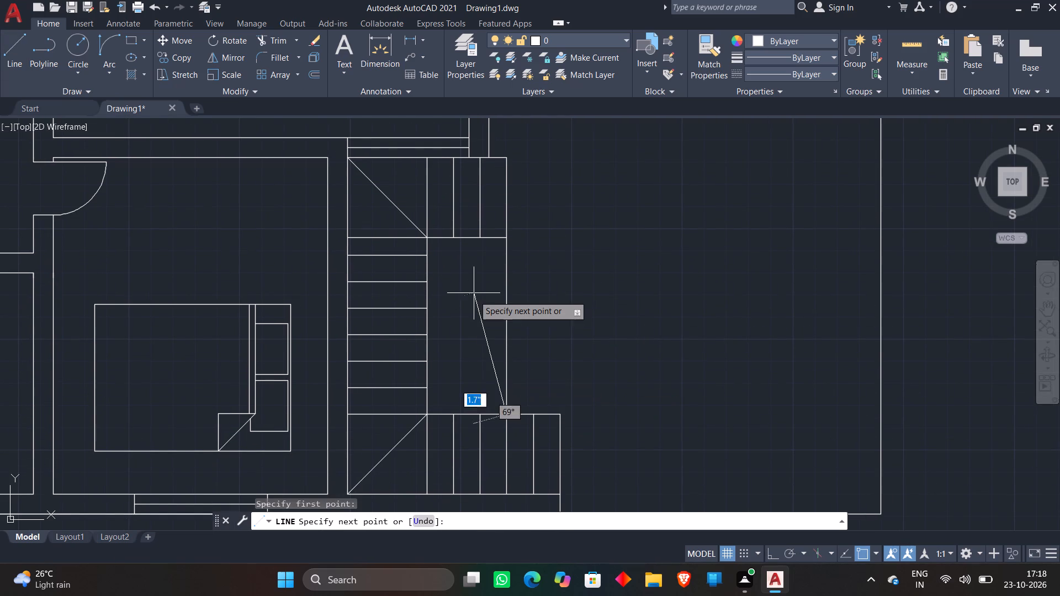
click(428, 239)
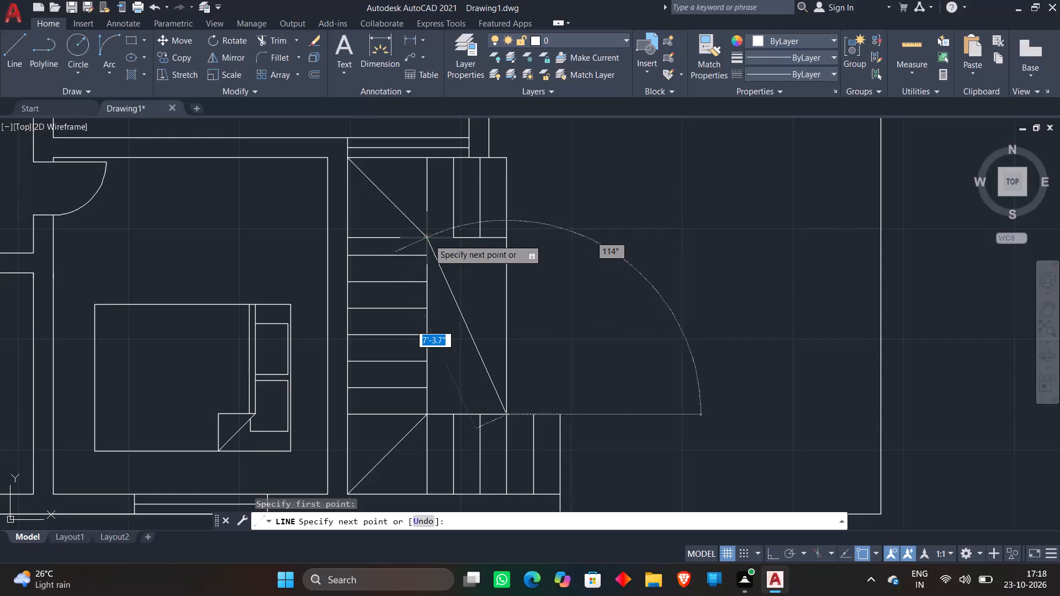
key(space)
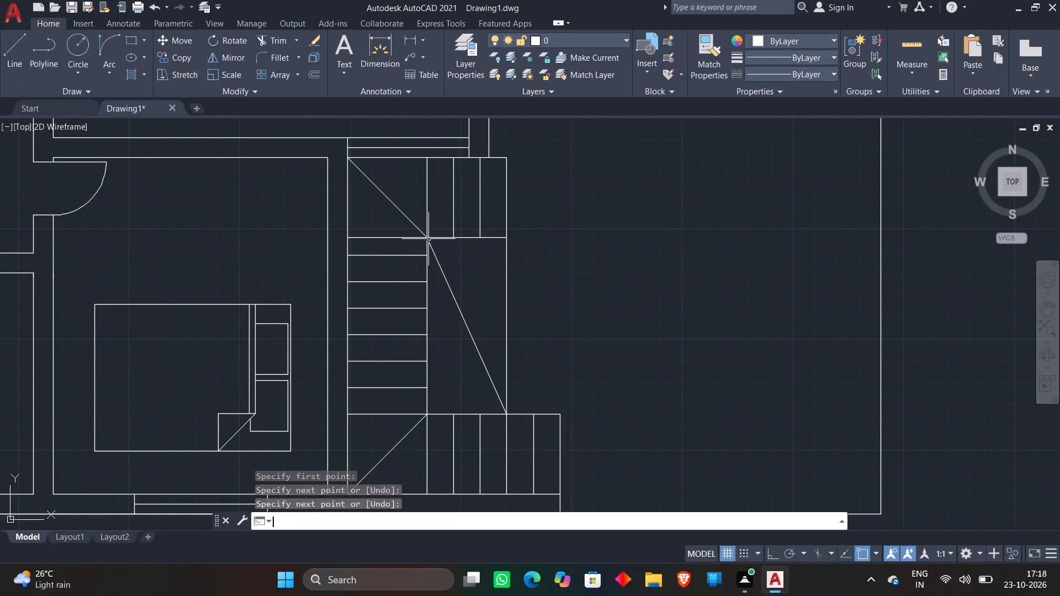
click(12, 52)
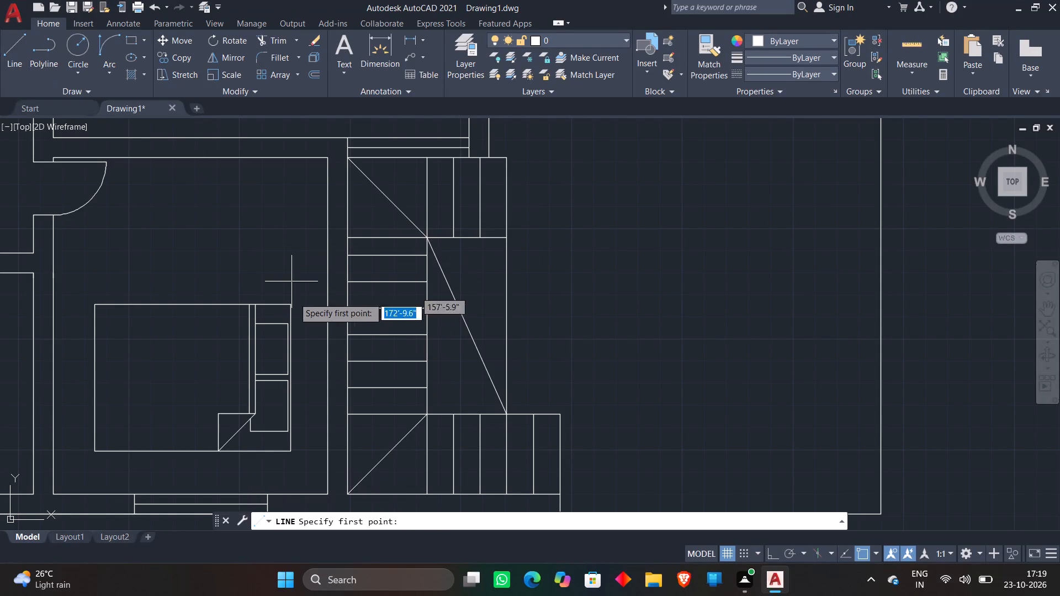
click(429, 409)
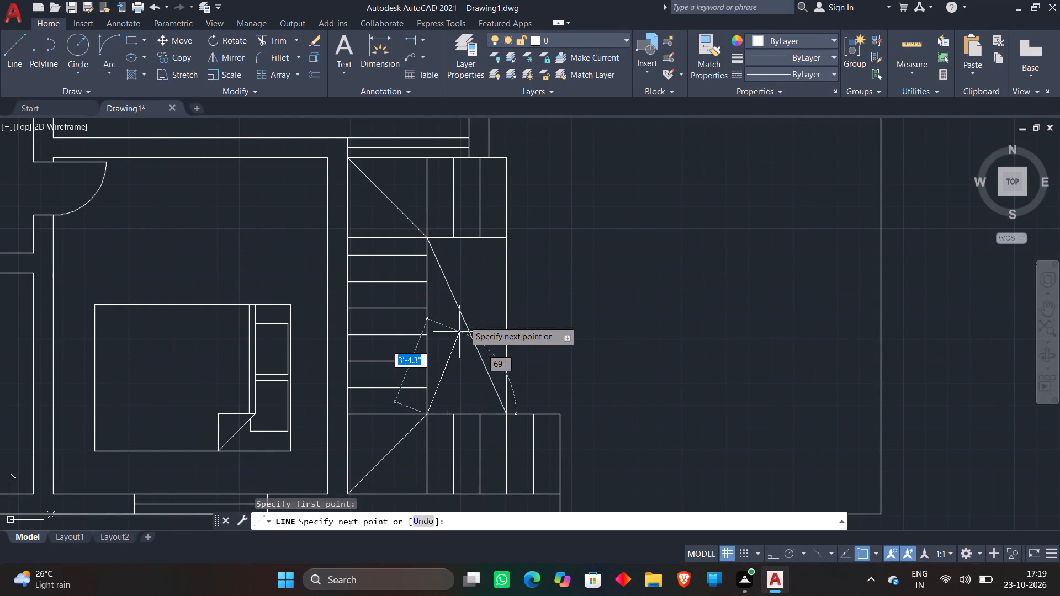
click(507, 241)
key(space)
Start single-line text in the empty area left of the house with height 1 and rotation 0.
scroll(590, 220, down, 4)
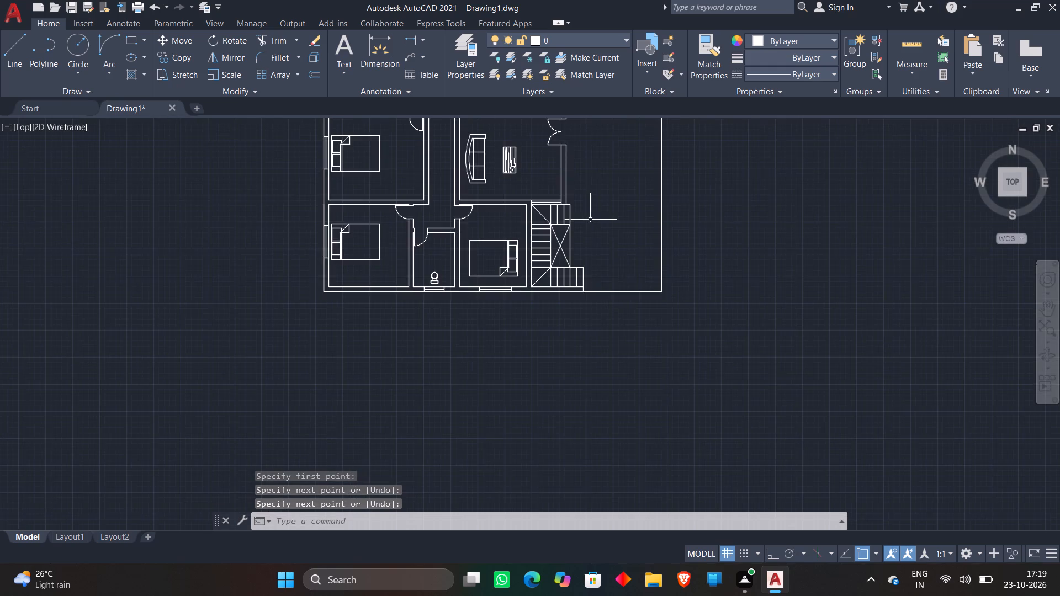
middle_drag(590, 220, 551, 368)
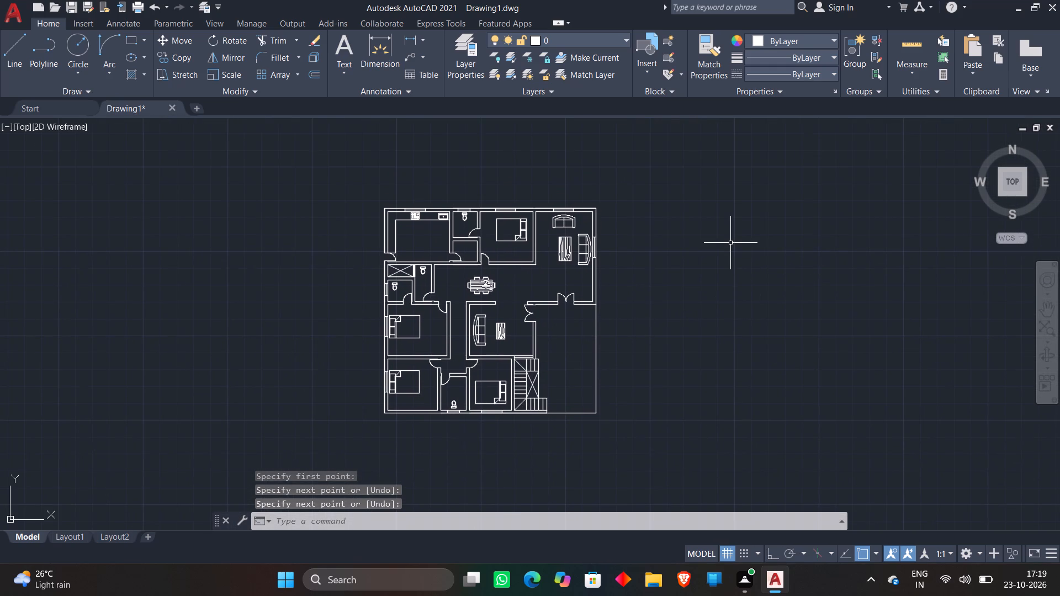
text(te)
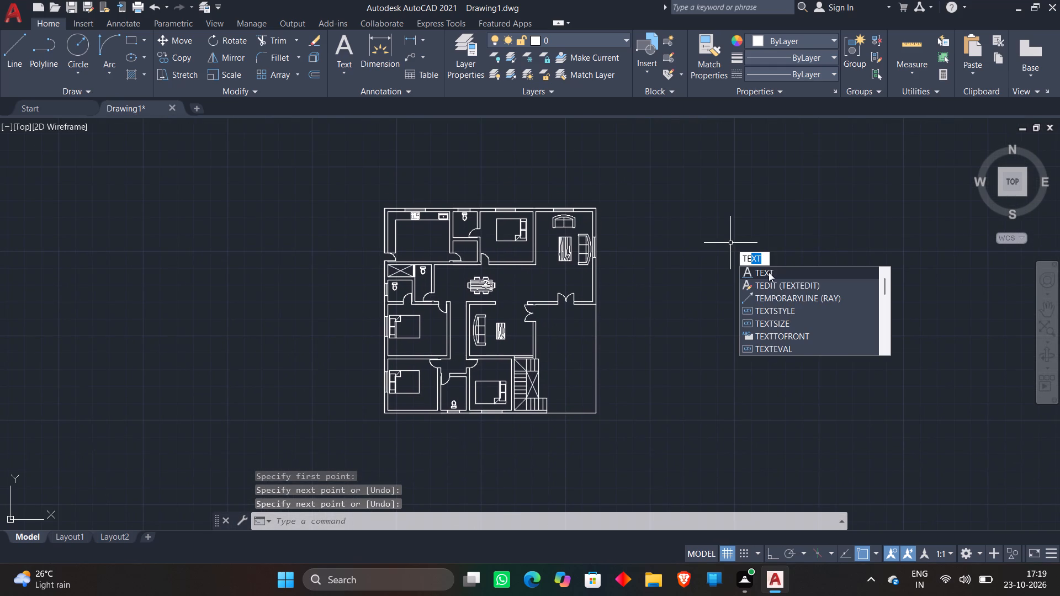
click(768, 272)
click(262, 281)
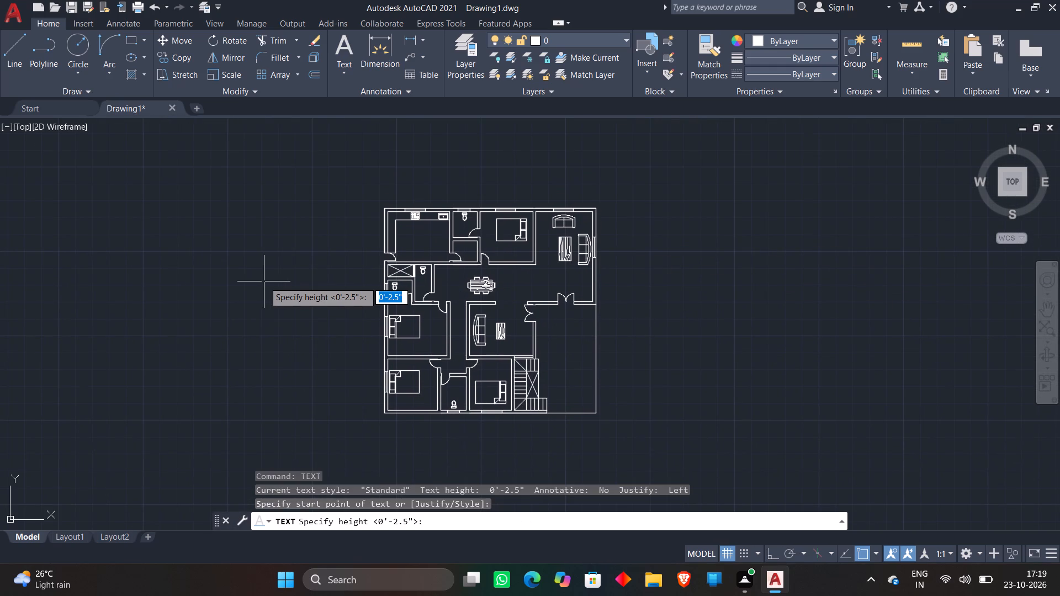
key(1)
key(Return)
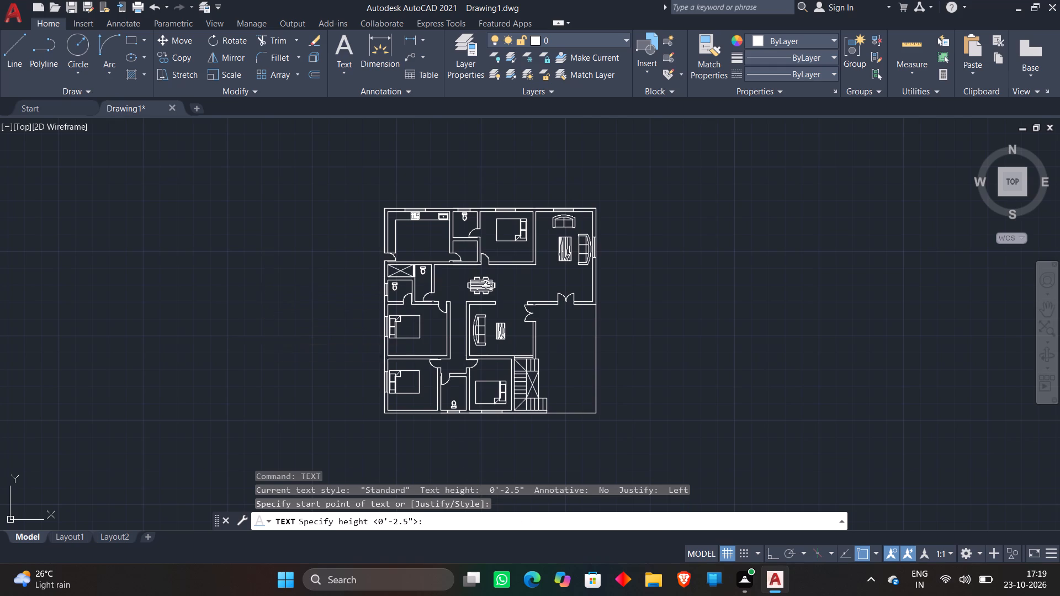
key(0)
key(Return)
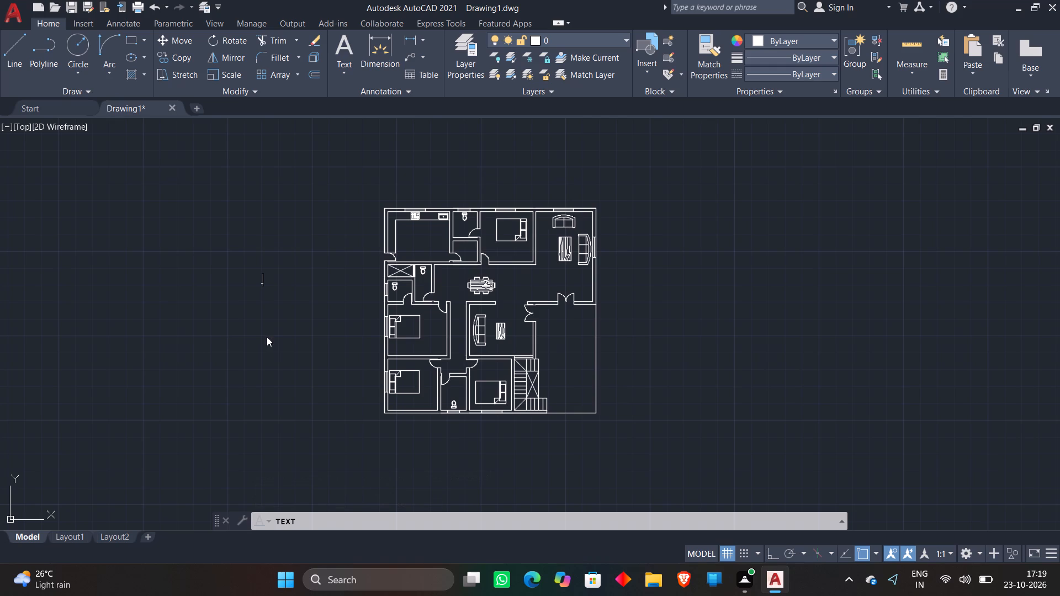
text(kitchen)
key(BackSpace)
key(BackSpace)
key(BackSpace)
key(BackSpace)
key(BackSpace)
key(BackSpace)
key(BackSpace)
Enter the room label KITCHEN with its size 15'4"X12'4" on the line below.
text(KITCHEN)
key(Return)
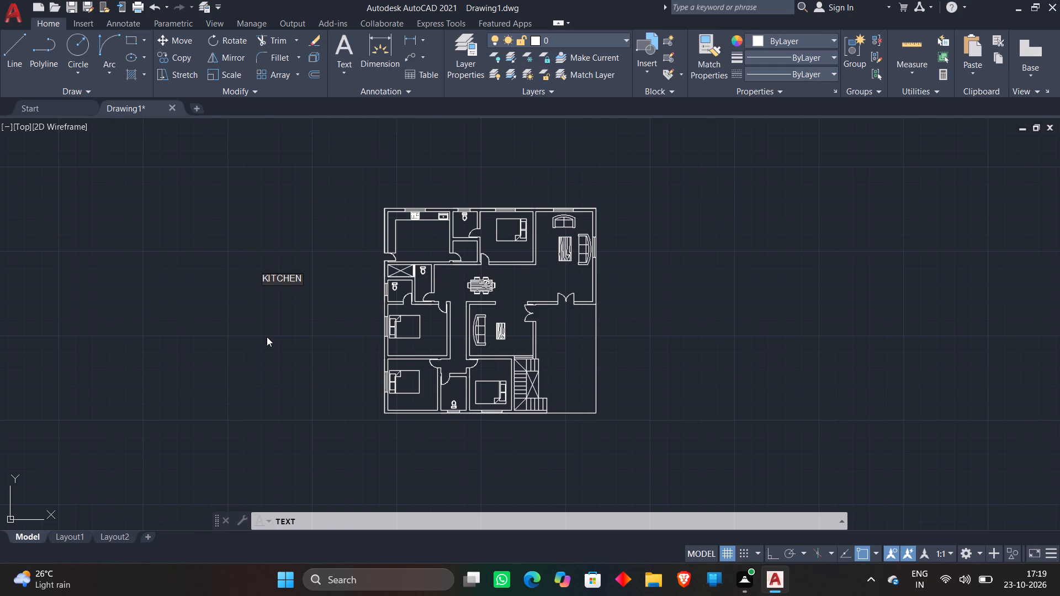
text(15')
text(4"X)
text(12'4")
key(Return)
Add the room label TOILET below the kitchen entry, with its size 6'X6'8" on the following line.
text(TOILET)
key(Return)
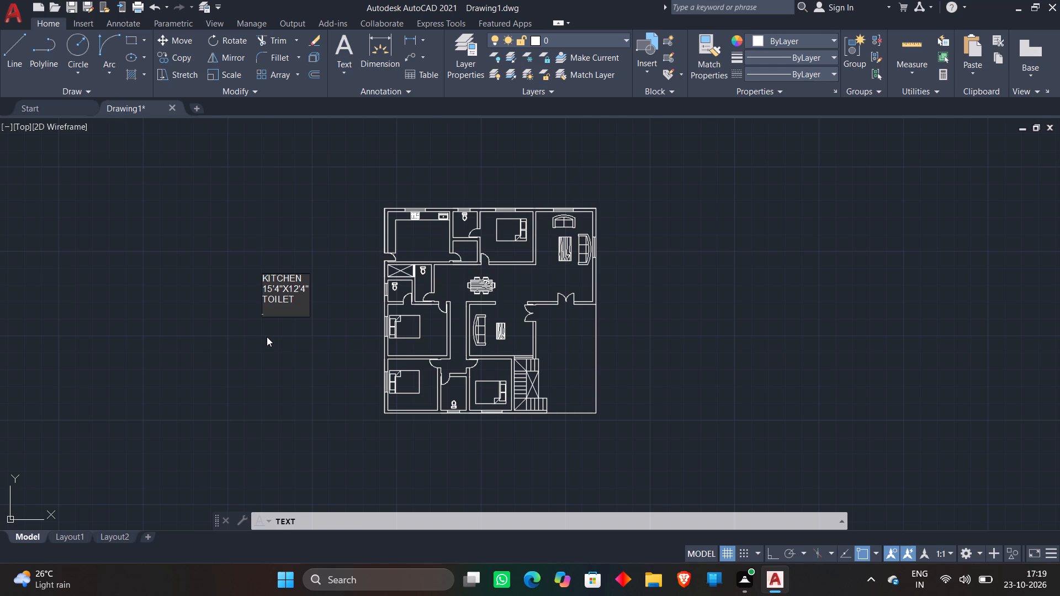
text(6')
text(X6'8")
key(Return)
Add the room label STORE to the text list, with its size 6'X5'4" on the line below.
text(STORE)
key(Return)
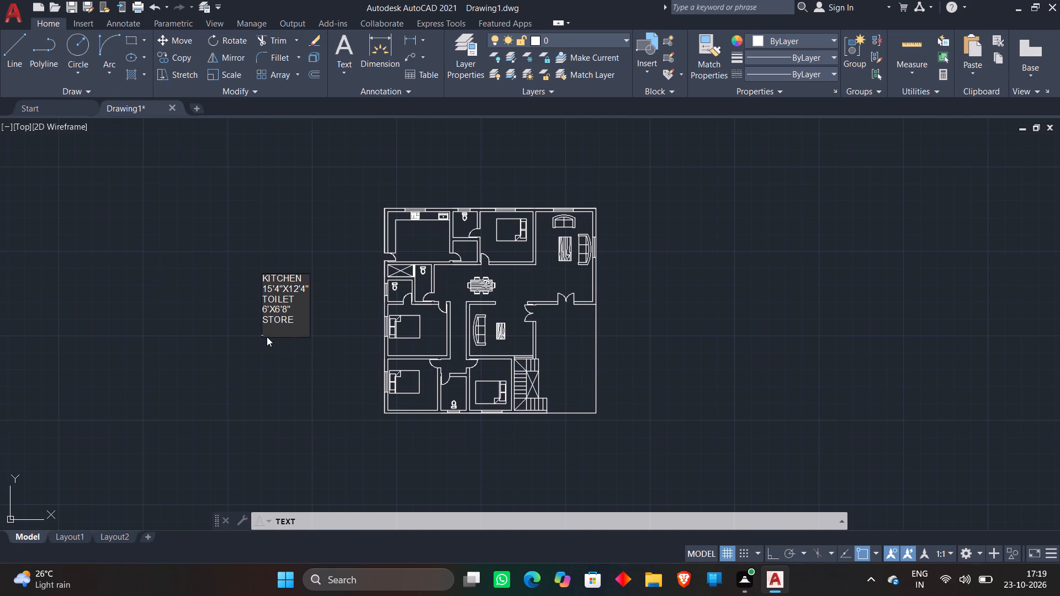
text(6')
key(x)
text(5'4")
key(Return)
Add the room label BEDROOM under the store entry, with its size 13'X12'4" on the line below.
text(BEDROOM)
key(Return)
text(13'X)
text(12'4")
key(Return)
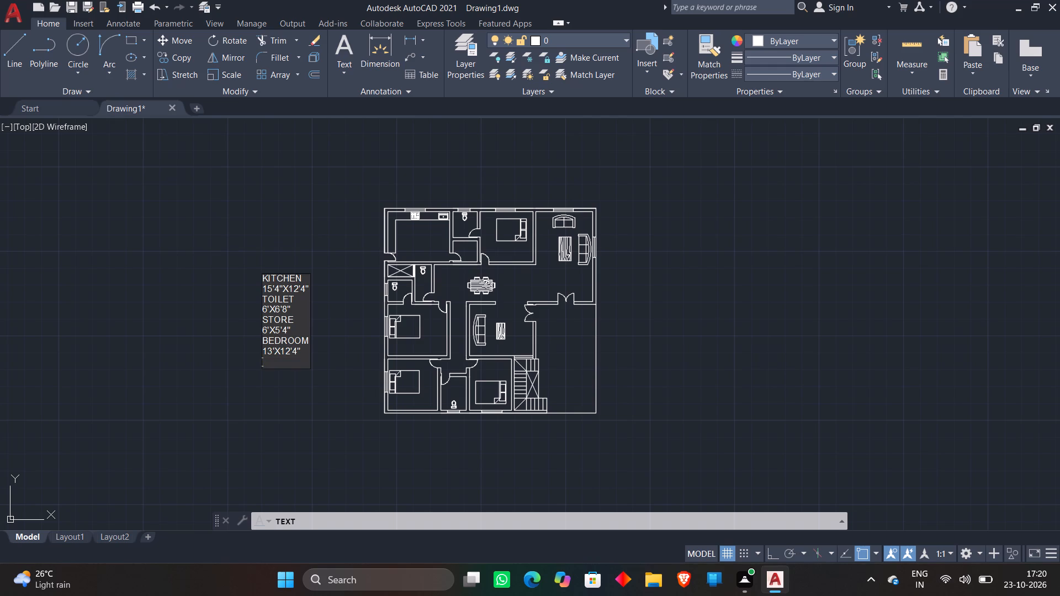
Add the room label LIVING to the text list, with its size 14'X21'4" on the line below.
text(LIVING)
key(Return)
text(14')
key(x)
text(21'4)
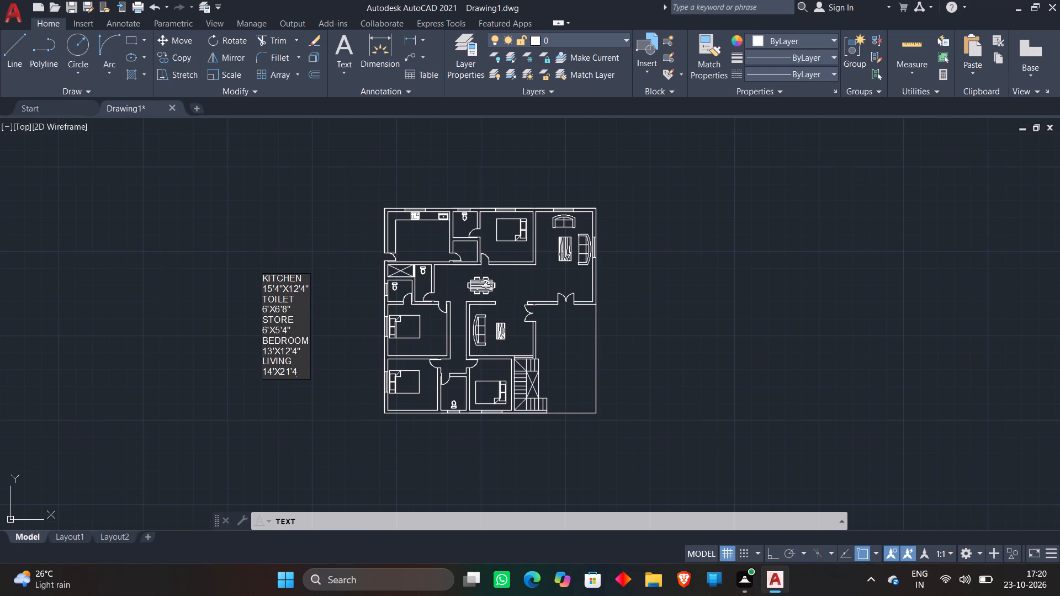
key(shift+quotedbl)
key(Return)
Add the room label WASH under the living entry, with its size 3'X6' on the line below.
text(WASH)
key(Return)
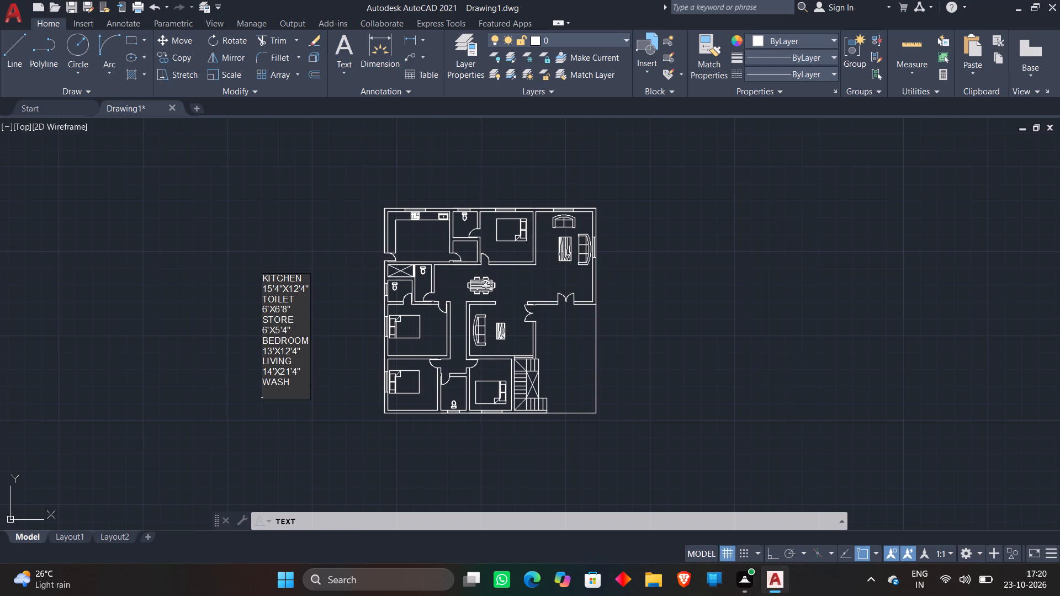
key(3)
text('X6')
key(Return)
Add a second TOILET label under the wash entry, with its size 6'X5'4" on the line below.
text(TOILET)
key(Return)
text(6'X4)
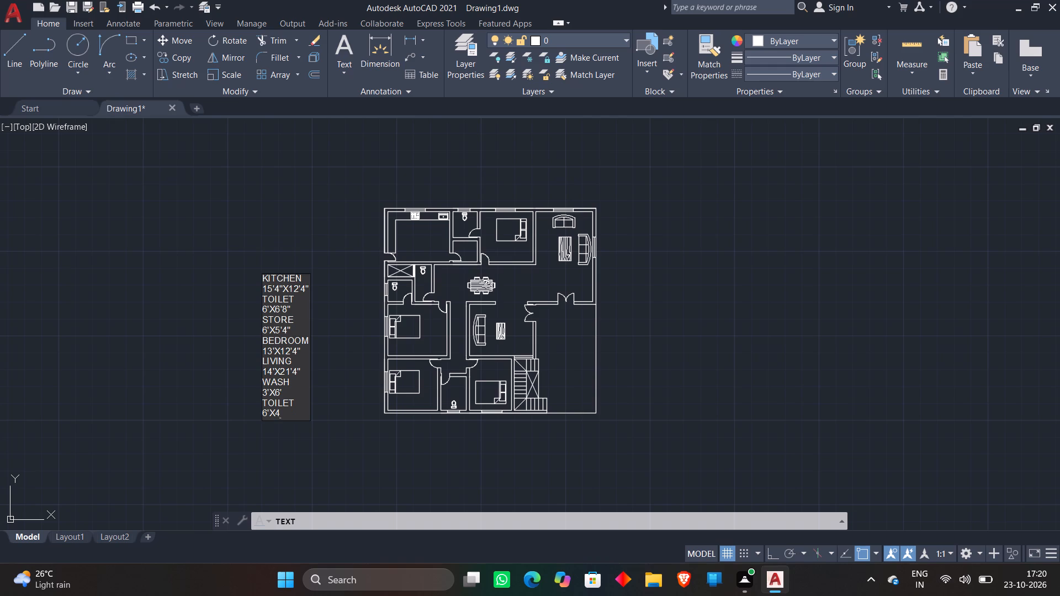
key(BackSpace)
text(5'4")
key(Return)
Add the room label C.TOILET to the text list, with its size 4'X8'8" on the line below.
key(c)
text(.TOILET)
key(Return)
text(4'X8'8")
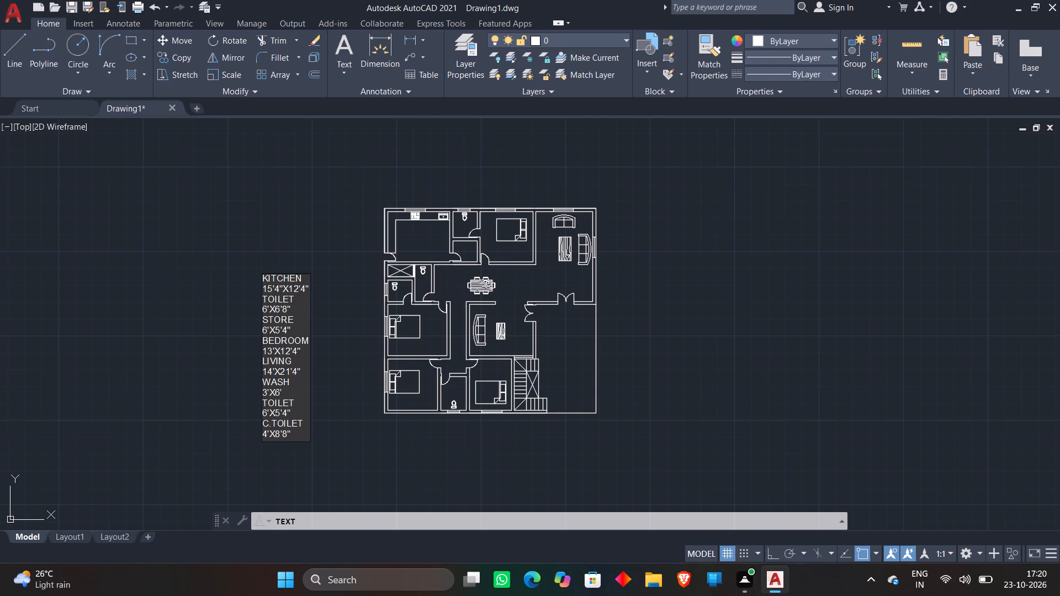
key(Return)
Add the room label DINING under the C.TOILET entry, with its size 18'X8'8" on the line below.
text(DINING)
key(Return)
text(18')
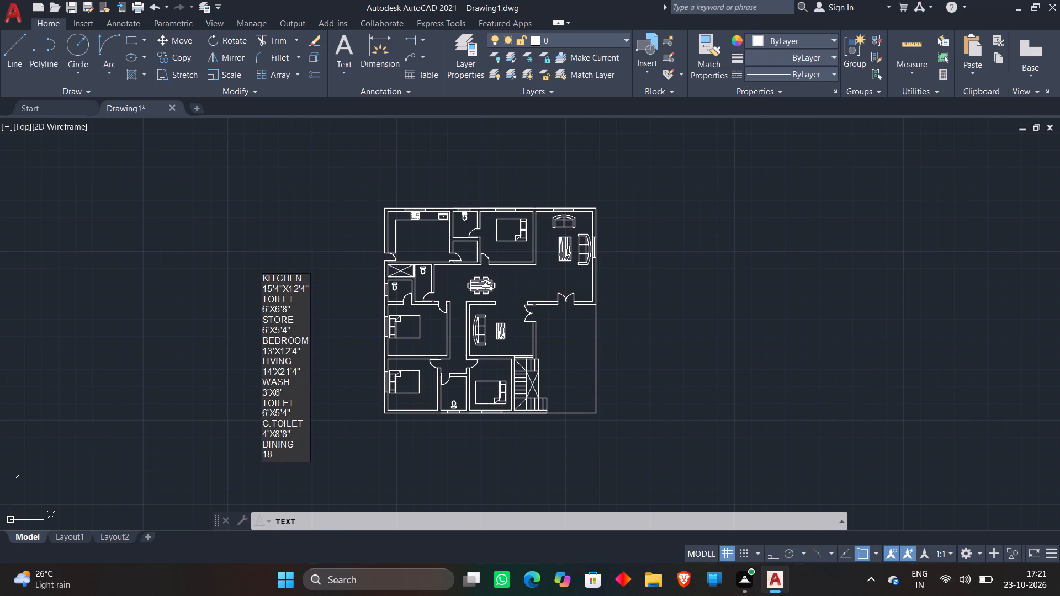
key(x)
key(8)
text('8)
key(shift+quotedbl)
key(Return)
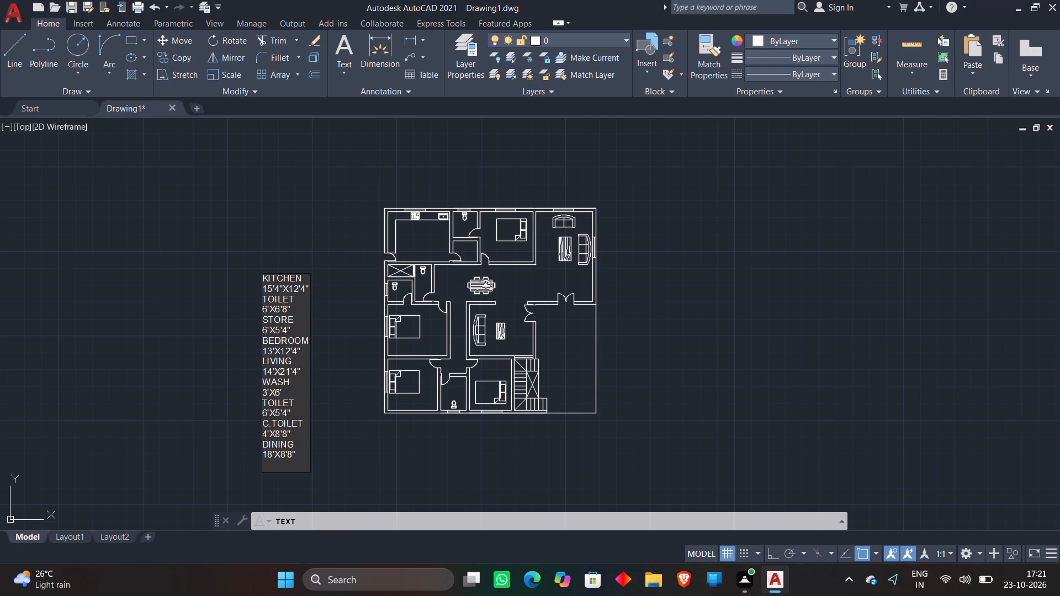
Add a second BEDROOM label under the dining entry, with its size 14'8"X12'8" on the line below.
text(BEDROOM)
key(Return)
text(14'8")
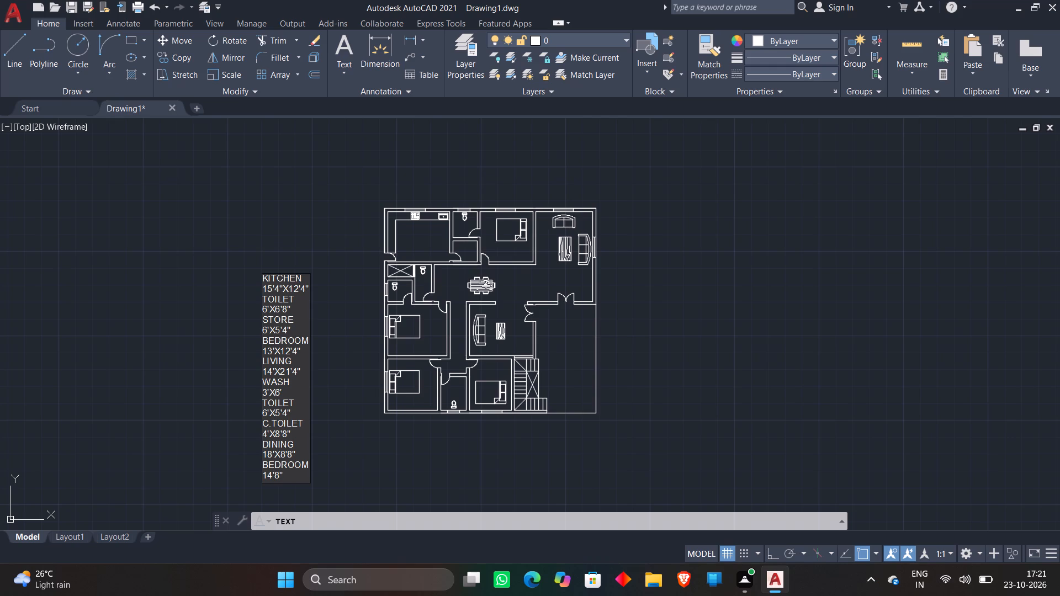
key(x)
text(12'8)
key(shift+quotedbl)
key(Return)
Add a third BEDROOM label to the text list, with its size 12'4"X12'8" on the line below.
text(BEDROOM)
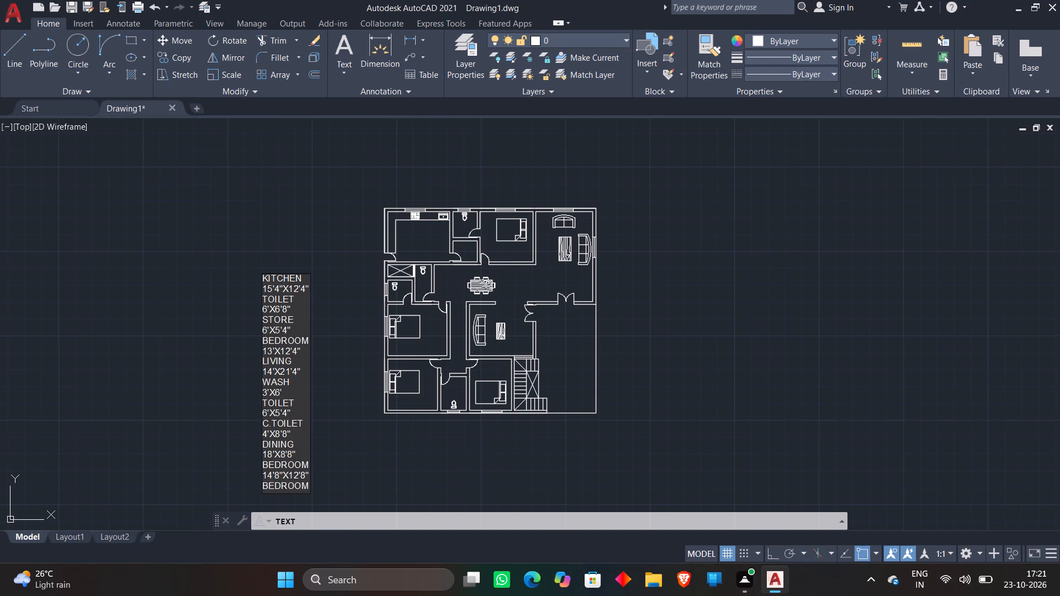
key(Return)
text(12'4"X)
text(12'8")
key(Return)
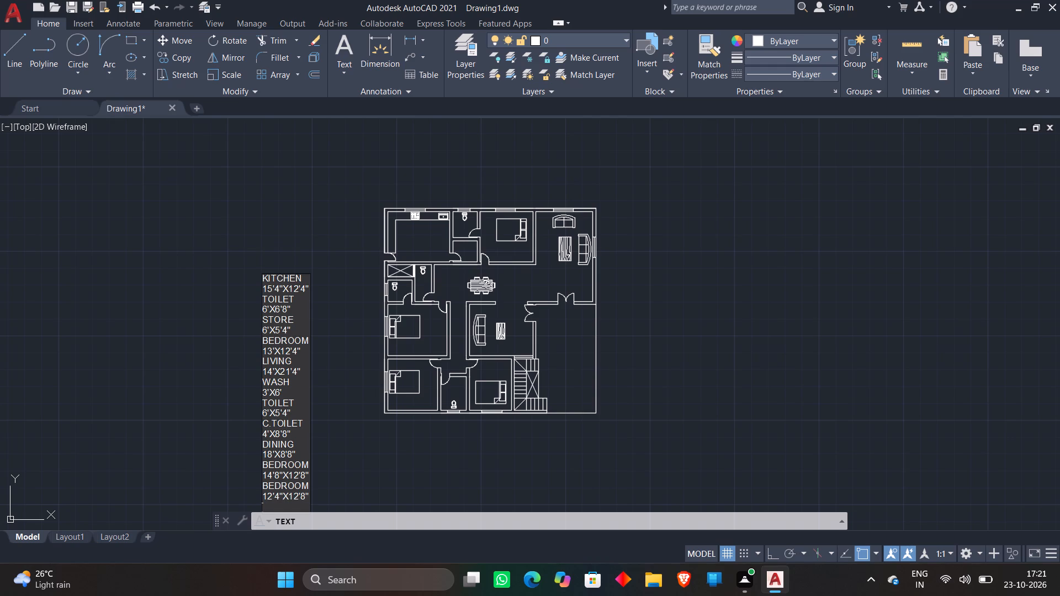
Add a third TOILET label under the bedroom entry, with its size 6'4'X8'4" on the line below.
text(TOIL)
text(ET)
key(Return)
text(6'4'X)
text(8'4")
key(Return)
Add a fourth BEDROOM label under the toilet entry, with its size 10'4"X12'8" on the line below.
text(BEDROOM)
key(Return)
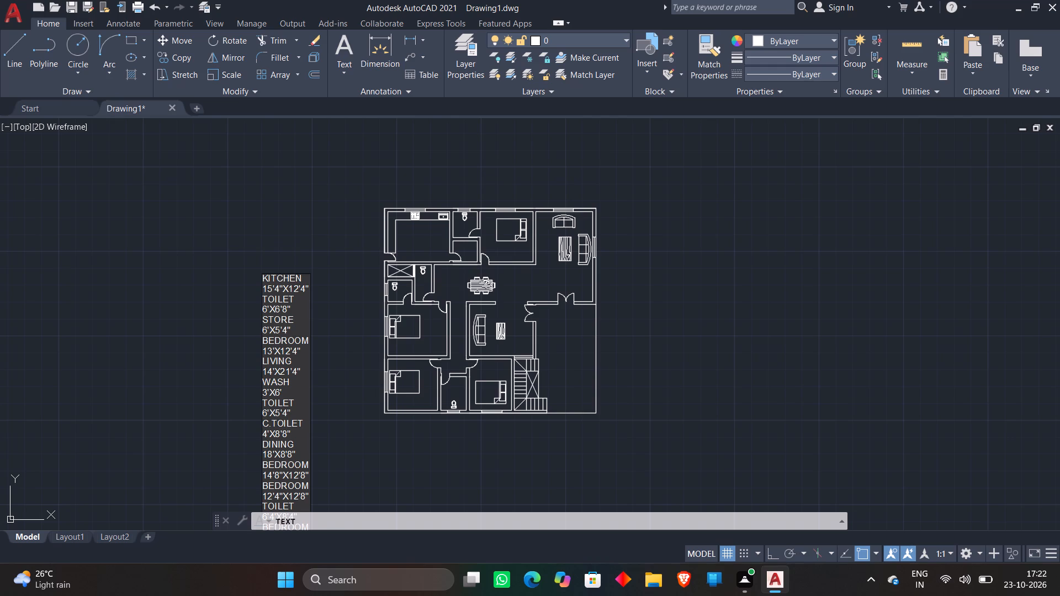
text(10'4)
text("X)
text(12'8")
key(Return)
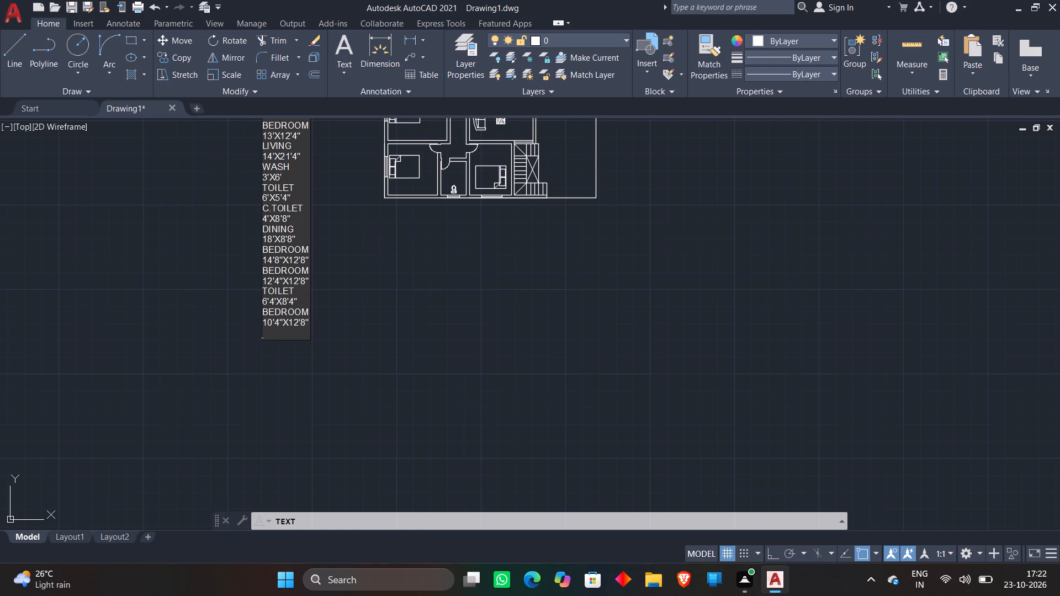
Add the label PORCH under the last bedroom entry, with its size 16'6"X32'8" on the line below.
text(PORCH)
key(Return)
key(1)
text(6'6"X)
text(32'8")
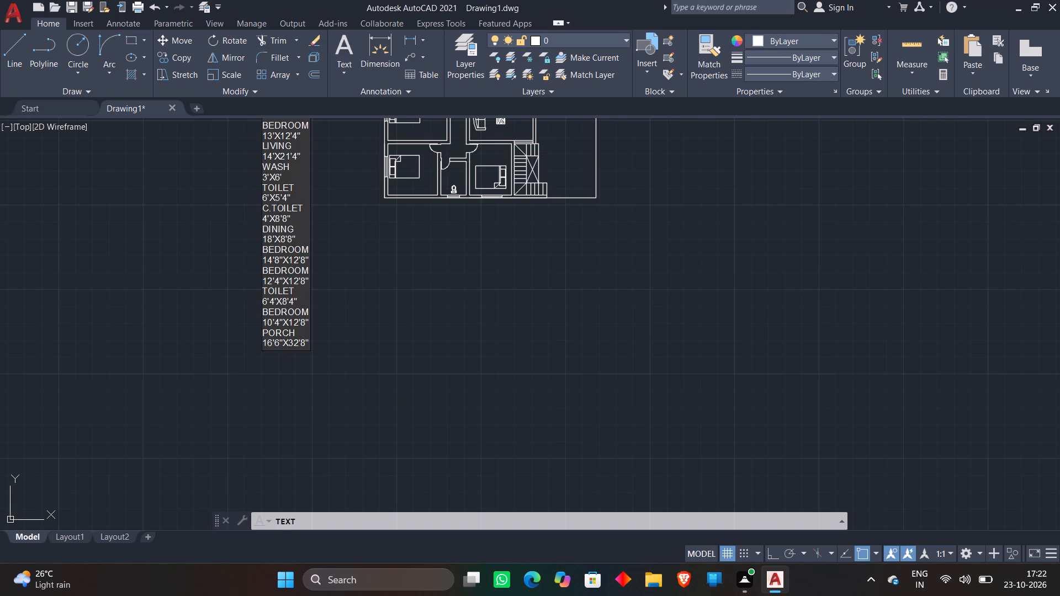
key(Return)
Add the door and window tags MD, D, D1, D2, W and V on separate lines and finish the text list.
text(MD)
key(Return)
key(d)
key(Return)
text(D1)
key(Return)
text(D2)
key(Return)
key(w)
key(Return)
key(v)
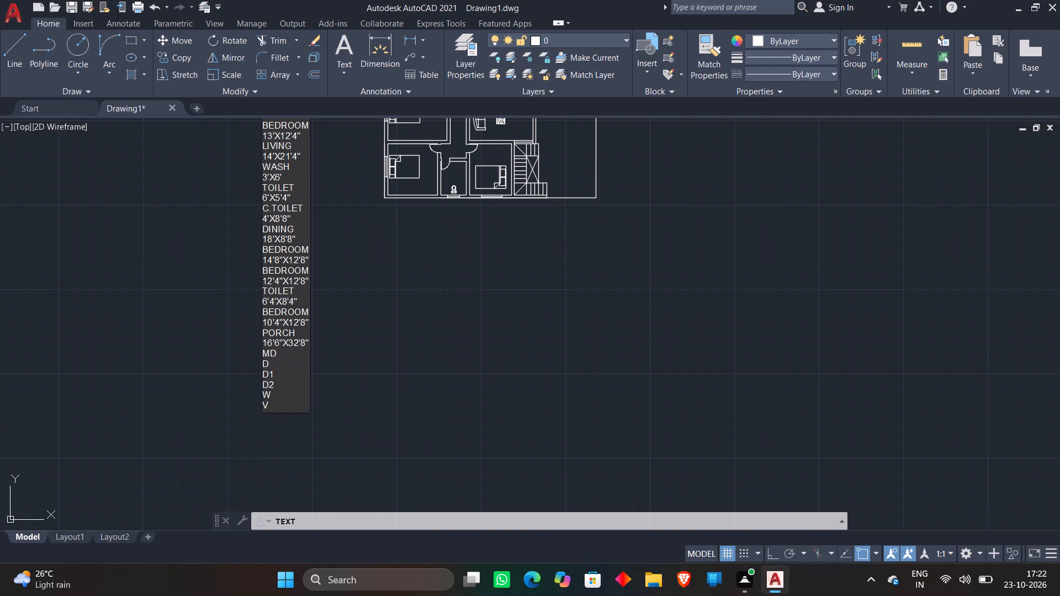
click(420, 322)
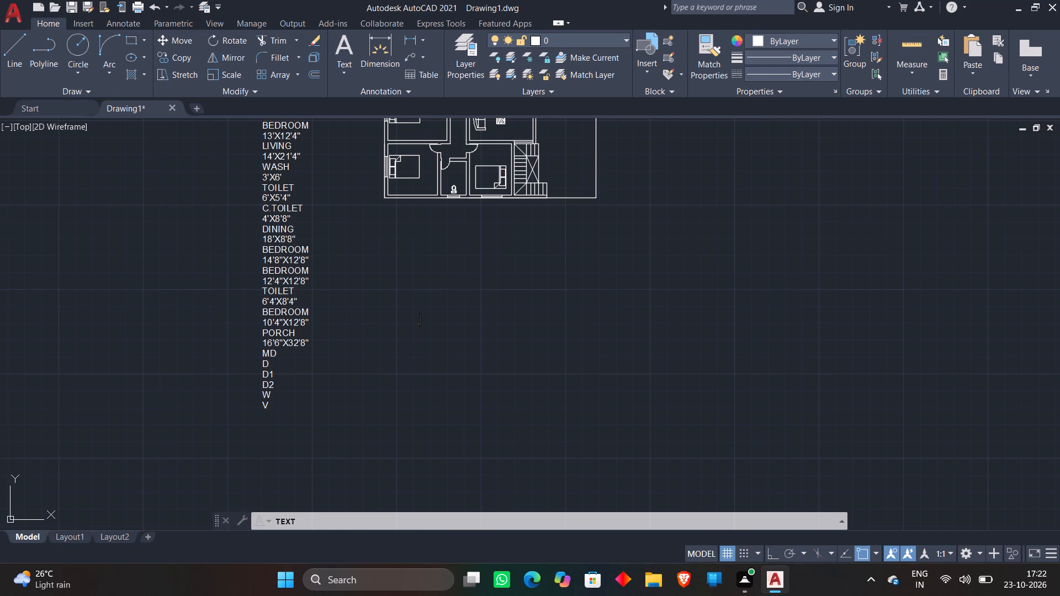
key(Return)
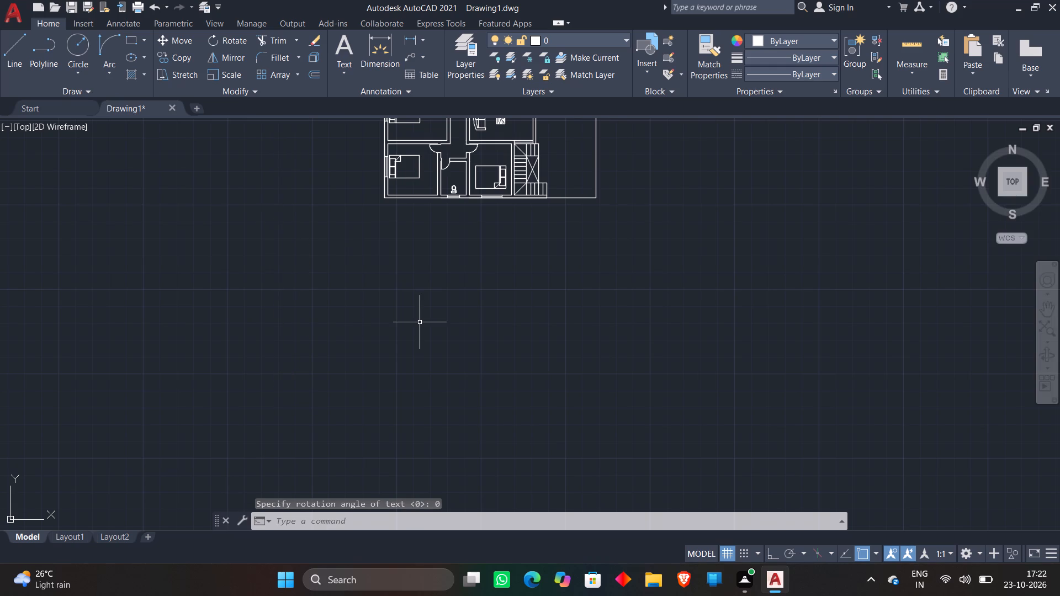
Scale up the whole text list freehand from a base point between the list and the house plan.
scroll(417, 320, down, 2)
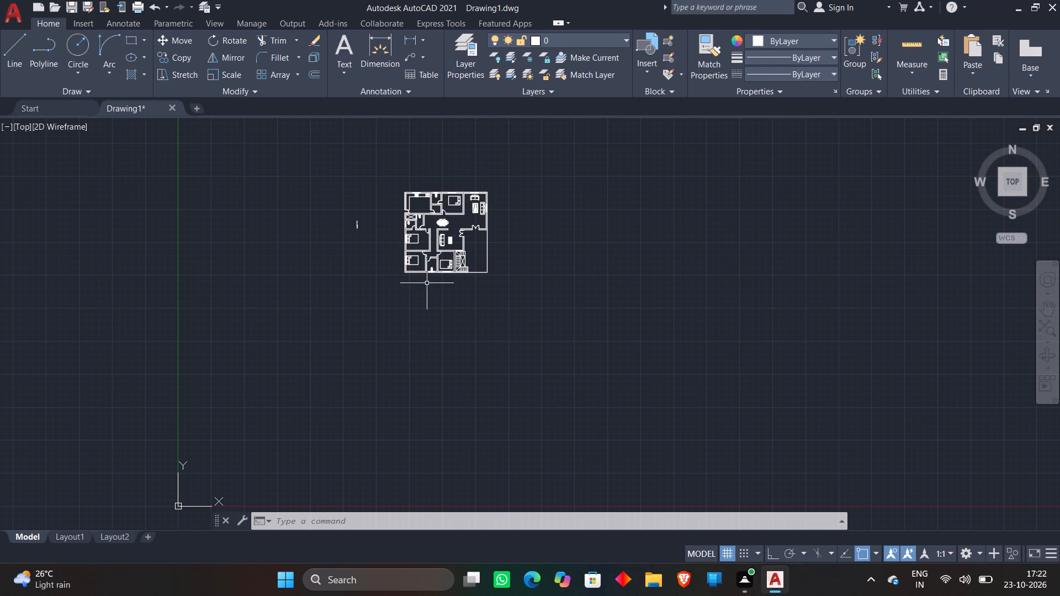
scroll(359, 202, up, 1)
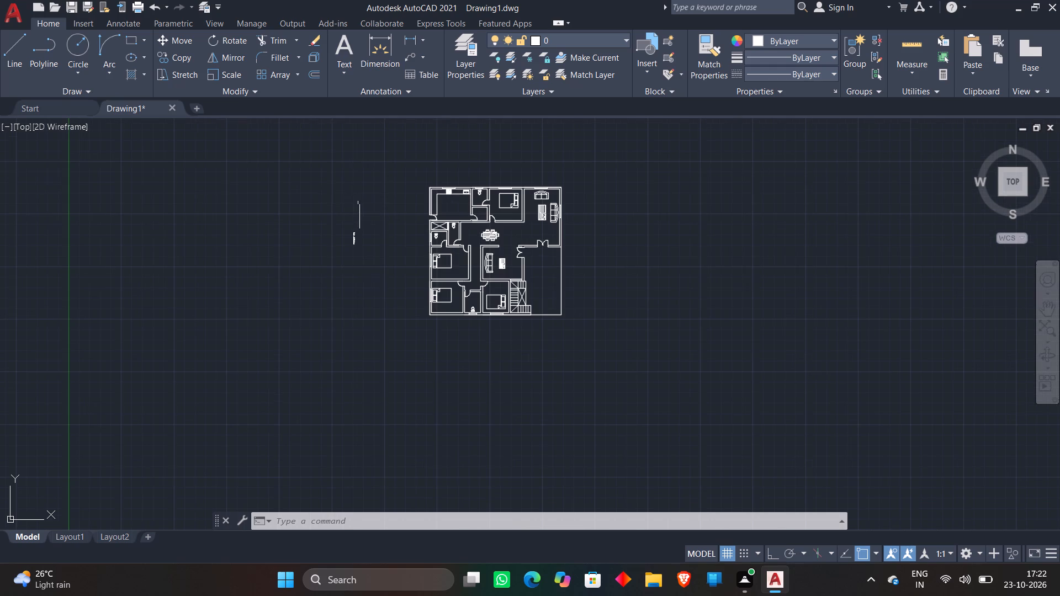
click(363, 271)
click(333, 215)
right_click(352, 194)
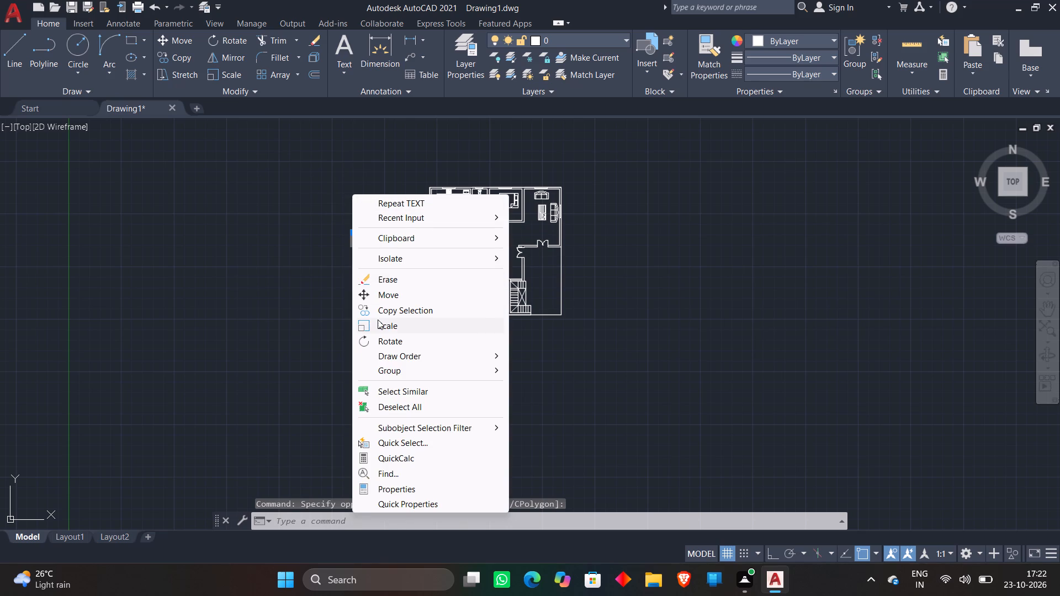
click(375, 325)
click(376, 229)
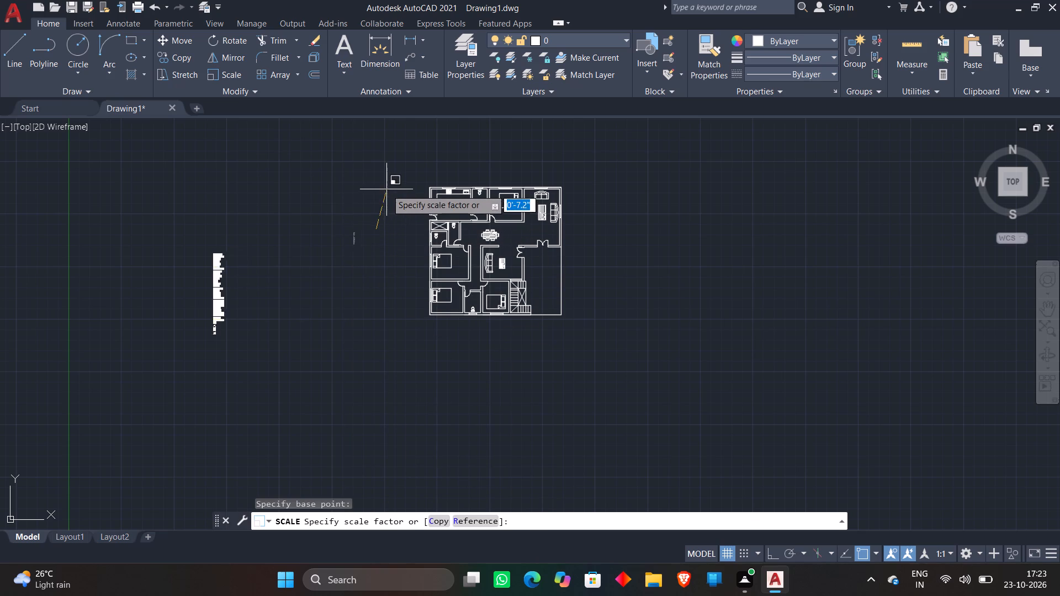
click(388, 168)
Move the entire enlarged text list close beside the west side of the house plan.
drag(218, 398, 213, 405)
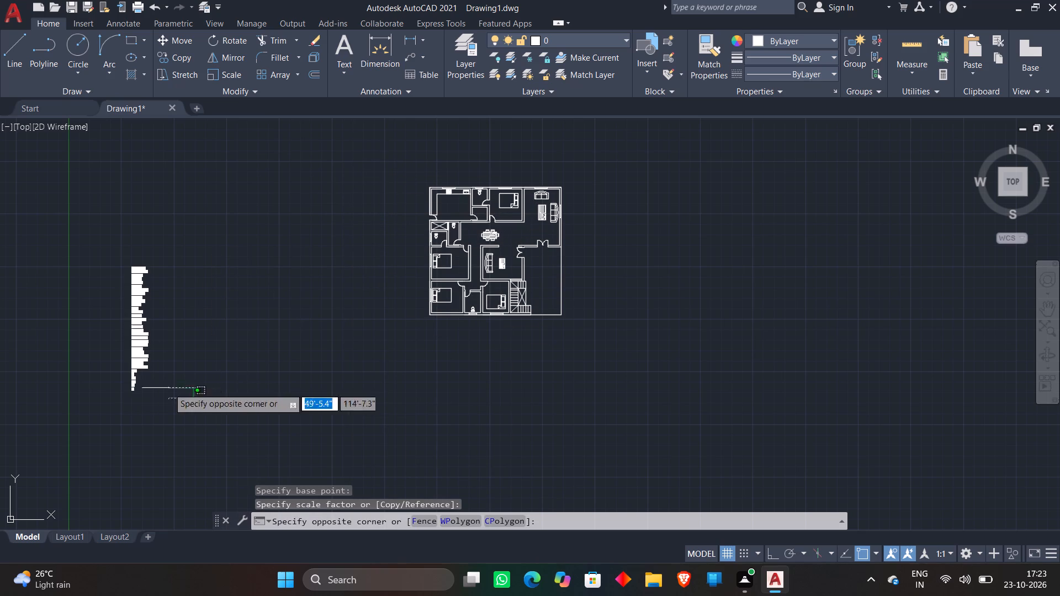
click(76, 216)
text(M)
key(space)
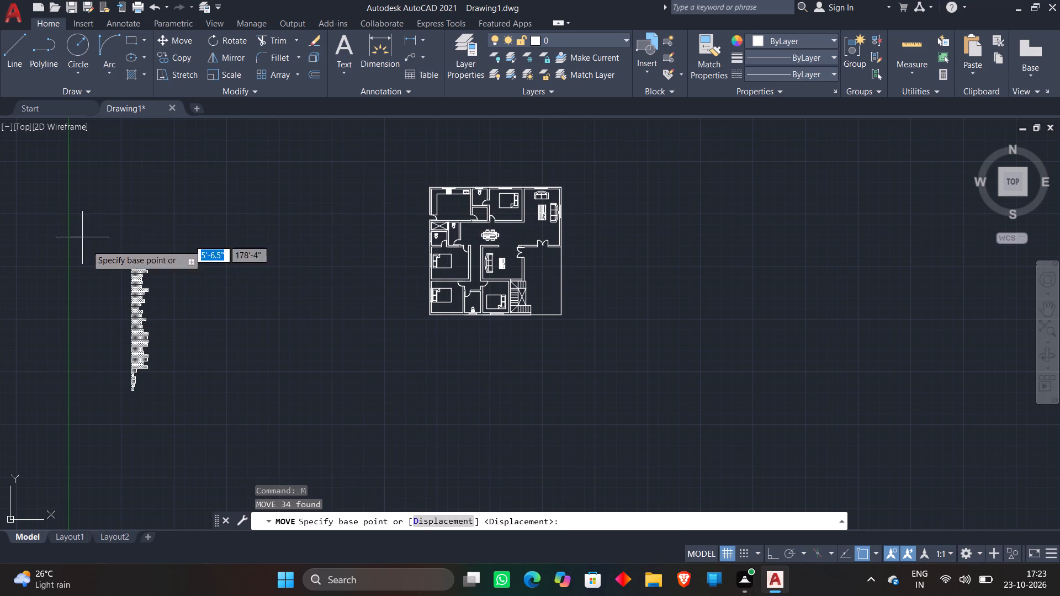
click(129, 328)
scroll(379, 246, up, 2)
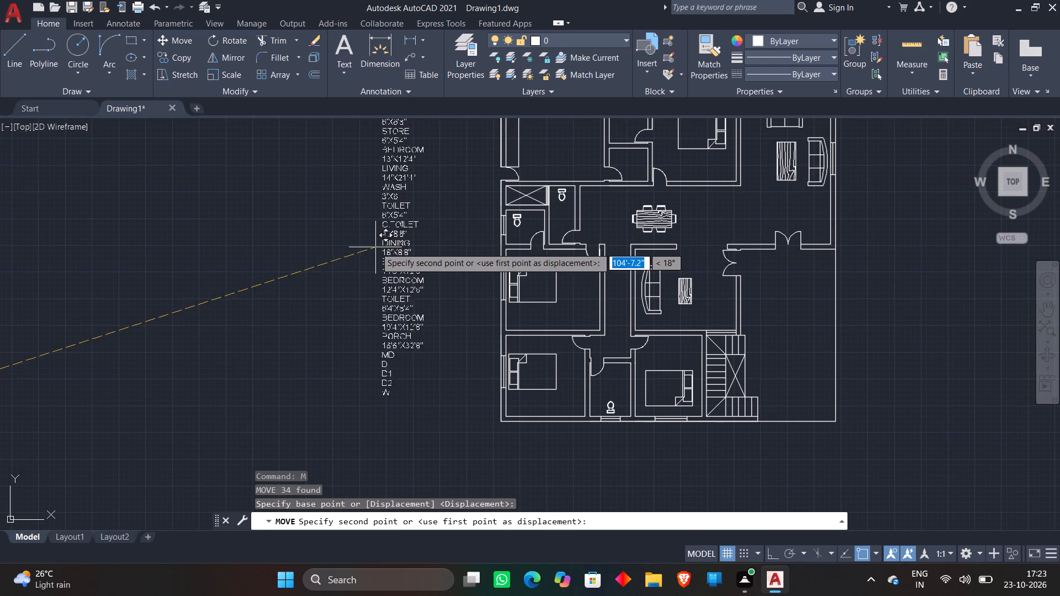
click(377, 258)
Move the KITCHEN label and its 15'4"X12'4" size line from the list into the kitchen.
middle_drag(427, 242, 283, 419)
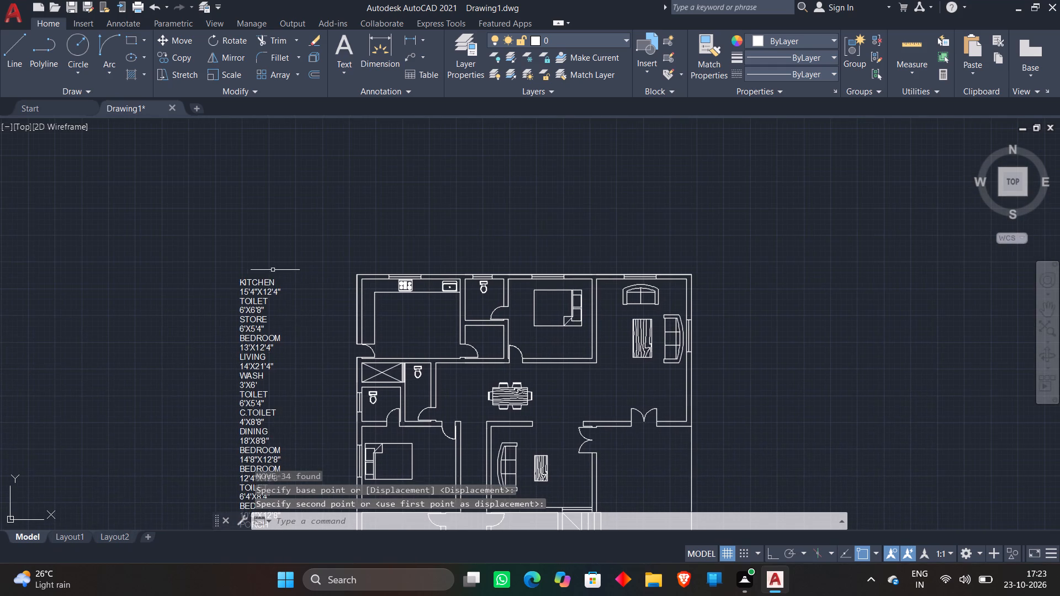
scroll(272, 269, up, 2)
click(263, 295)
click(256, 328)
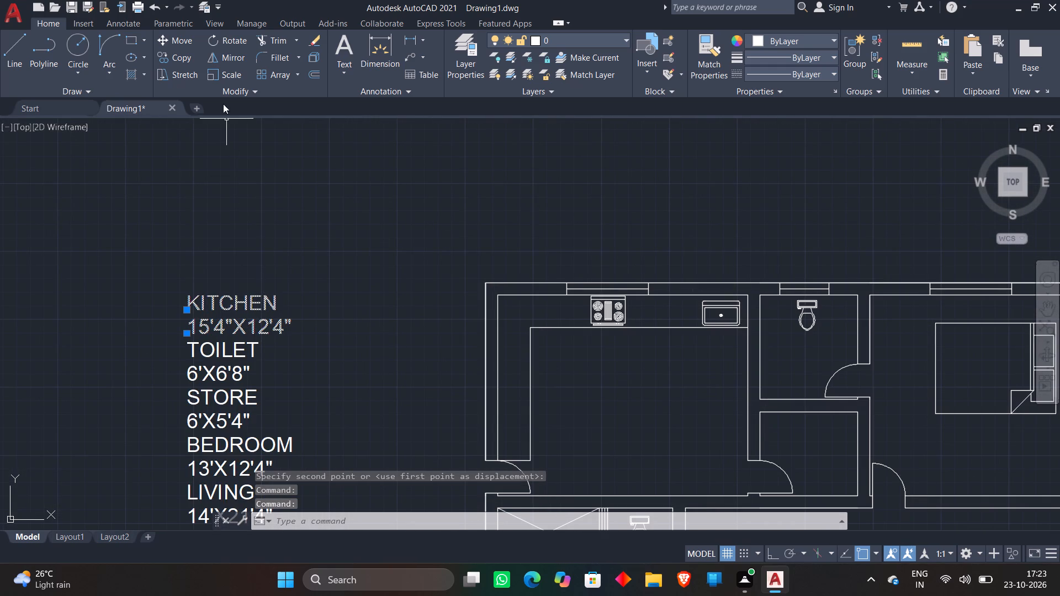
click(167, 41)
click(237, 311)
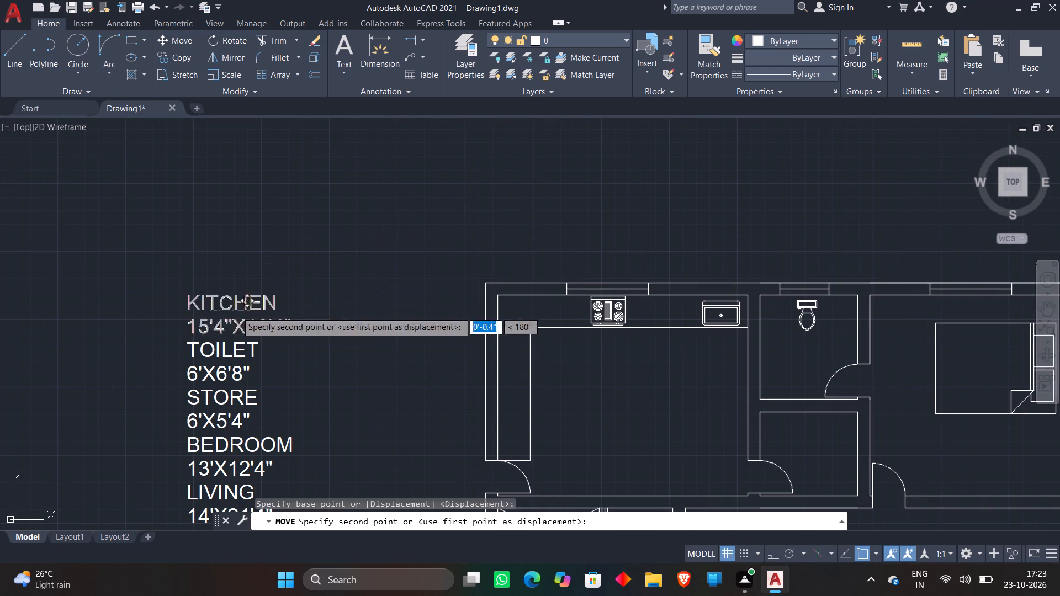
click(633, 400)
Shift the KITCHEN text slightly sideways so it sits centred above its size line.
click(635, 391)
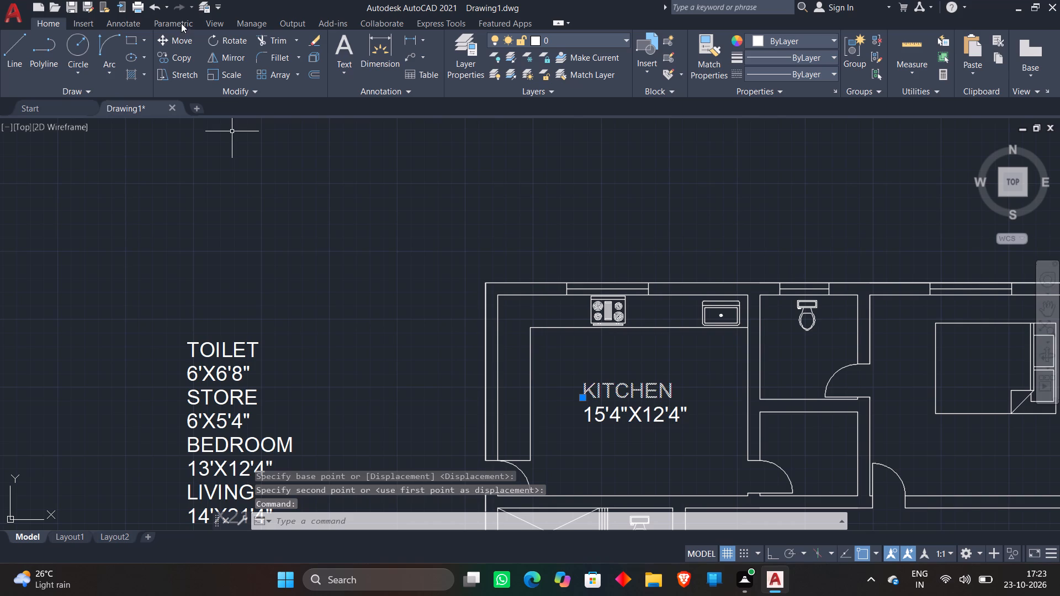
click(175, 36)
scroll(642, 390, up, 2)
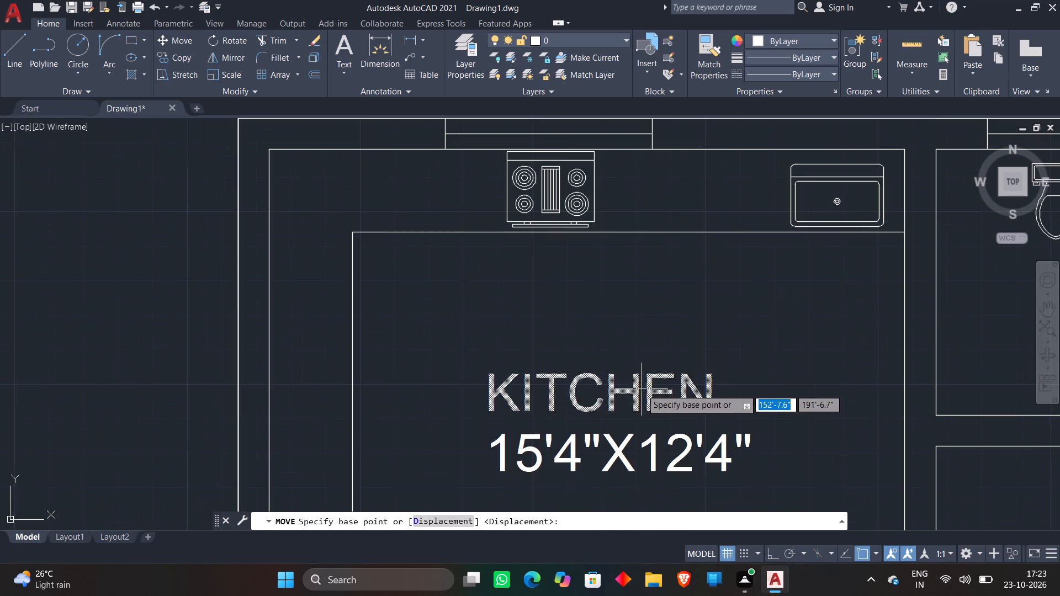
click(594, 392)
click(619, 391)
scroll(623, 369, down, 3)
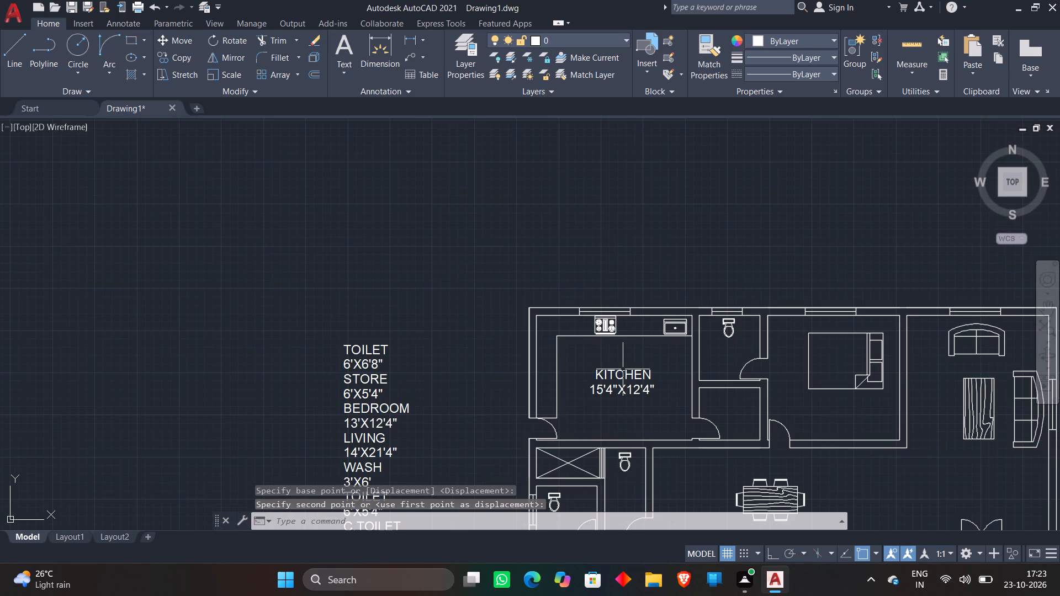
Move the TOILET label and its 6'X6'8" size line from the list into the toilet directly east of the kitchen.
middle_drag(640, 364, 559, 321)
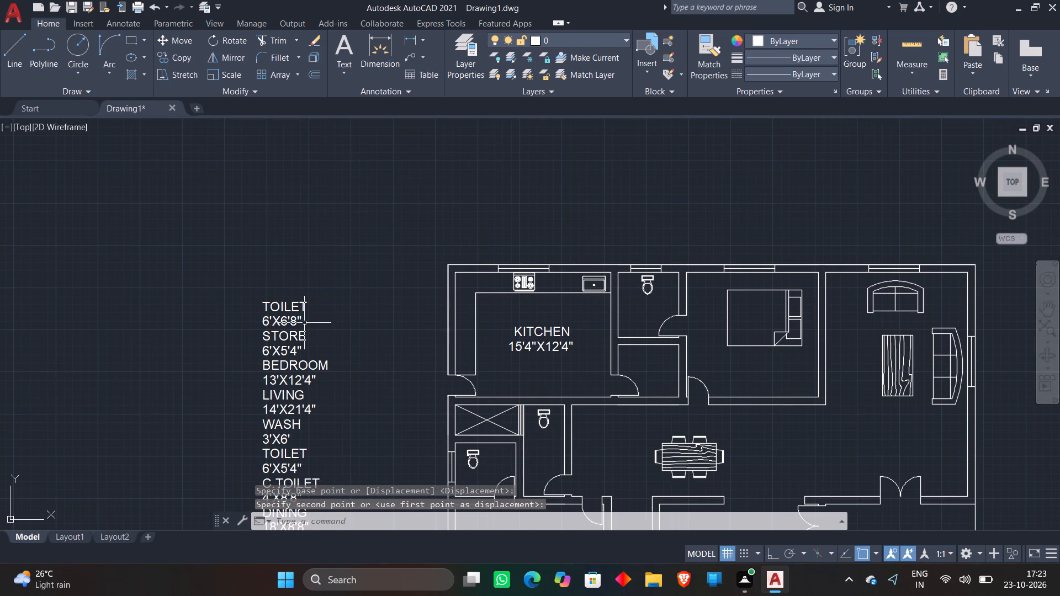
click(310, 326)
click(237, 285)
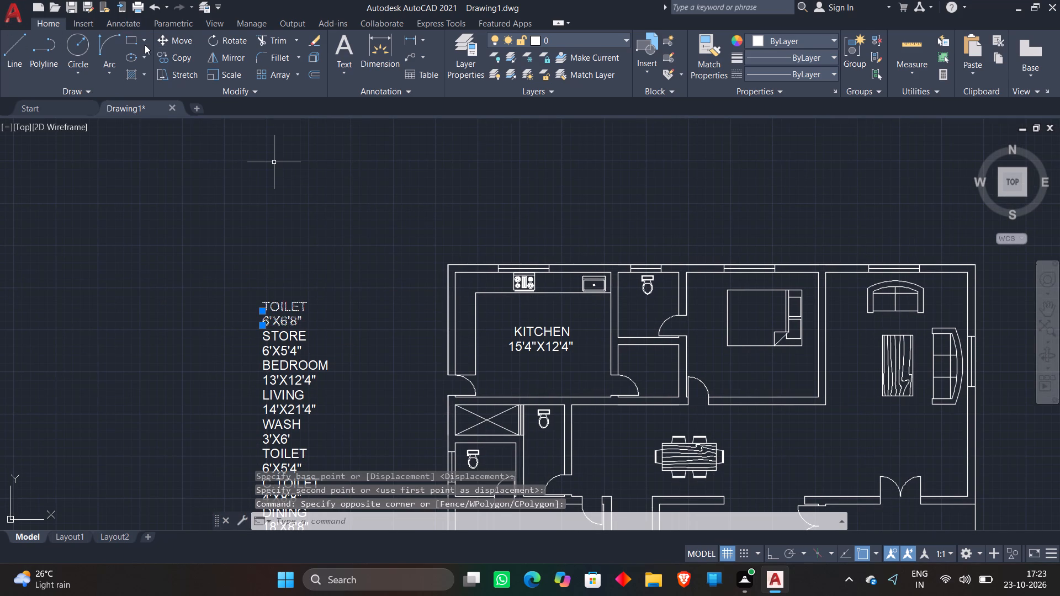
click(181, 44)
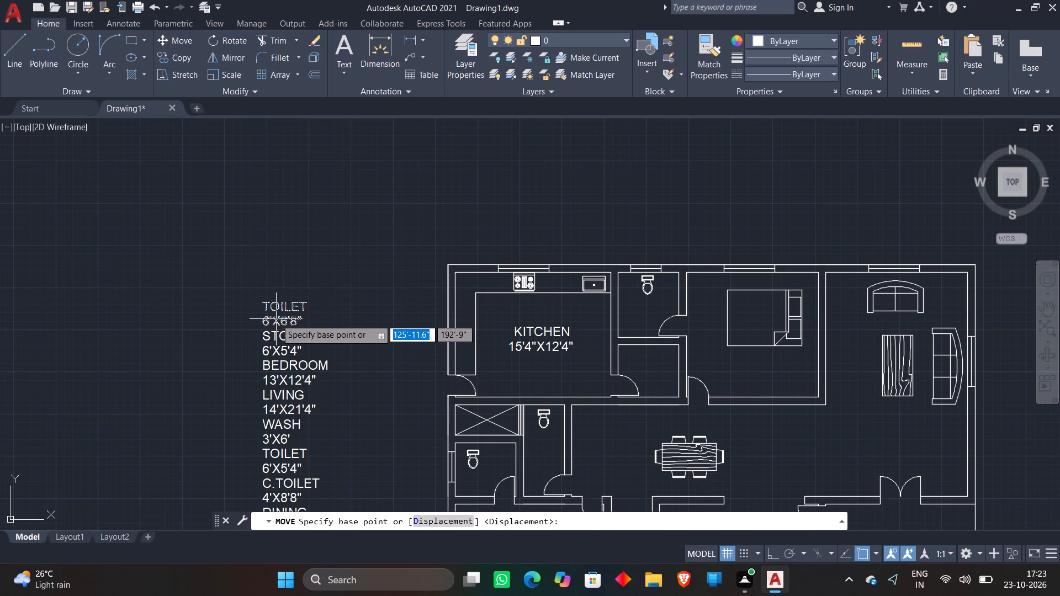
click(276, 319)
scroll(611, 323, up, 3)
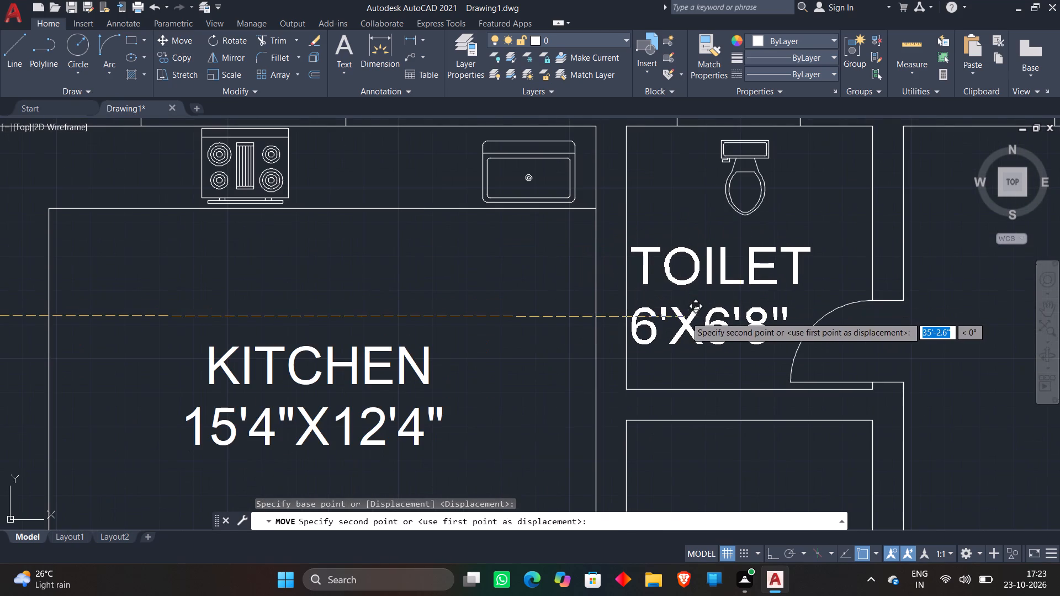
click(687, 317)
Move the STORE label and its 6'X5'4" size line from the list into the small room below the 6'X6'8" toilet.
scroll(688, 285, down, 3)
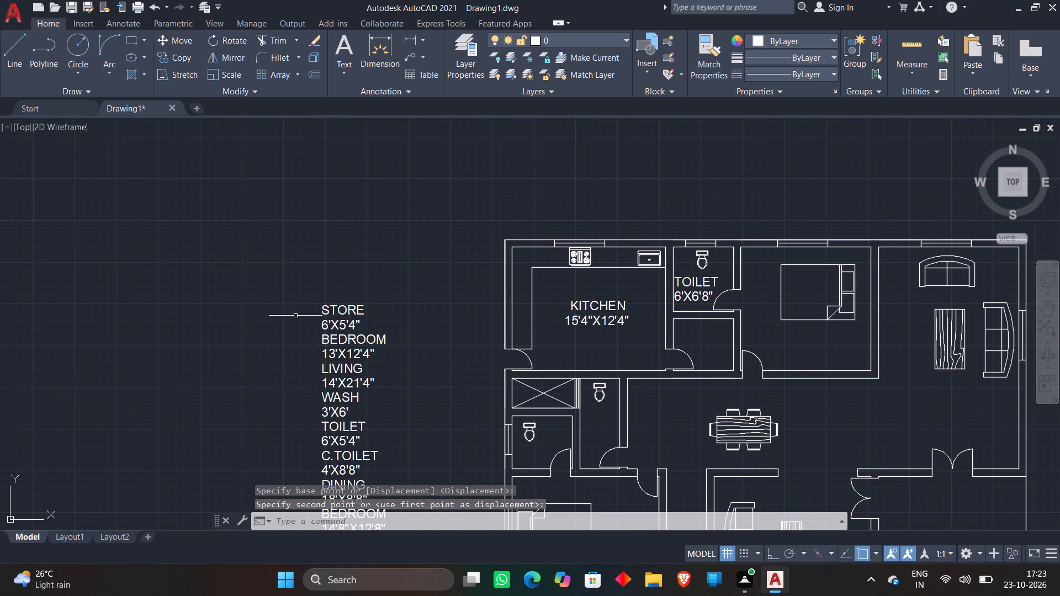
click(372, 325)
click(229, 270)
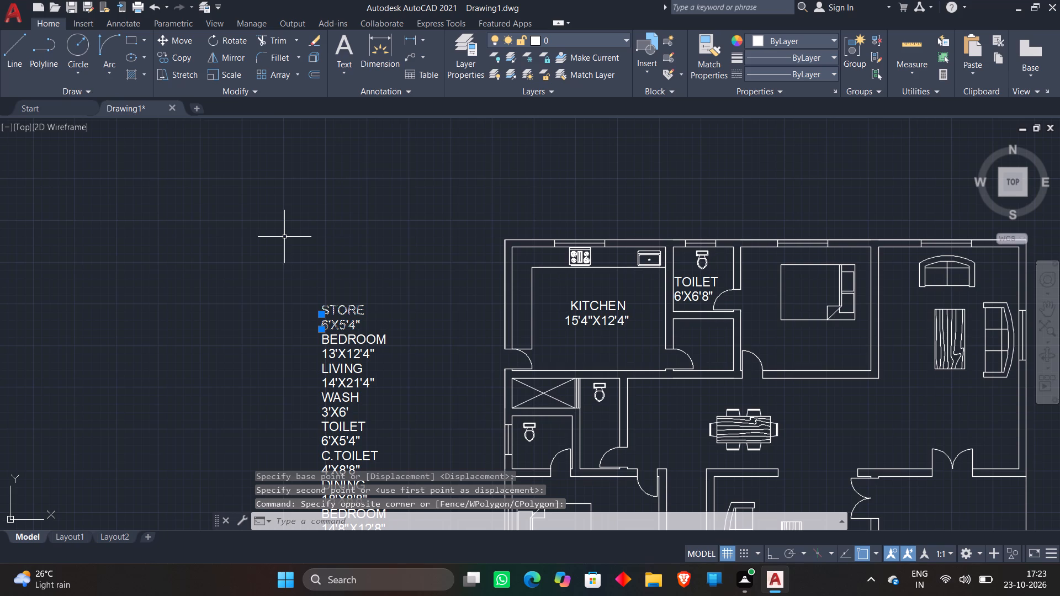
click(179, 39)
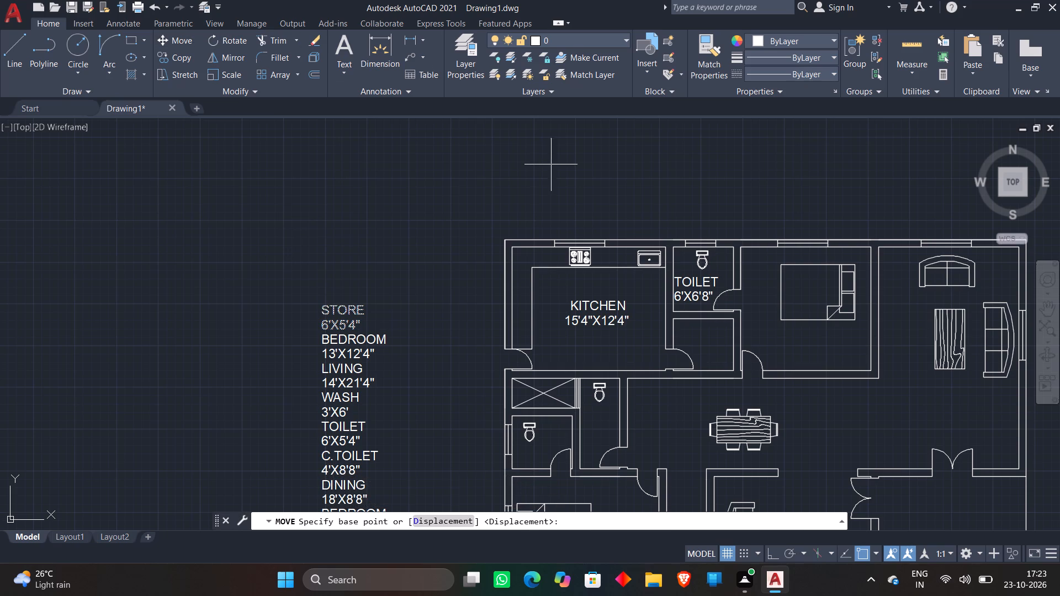
click(328, 312)
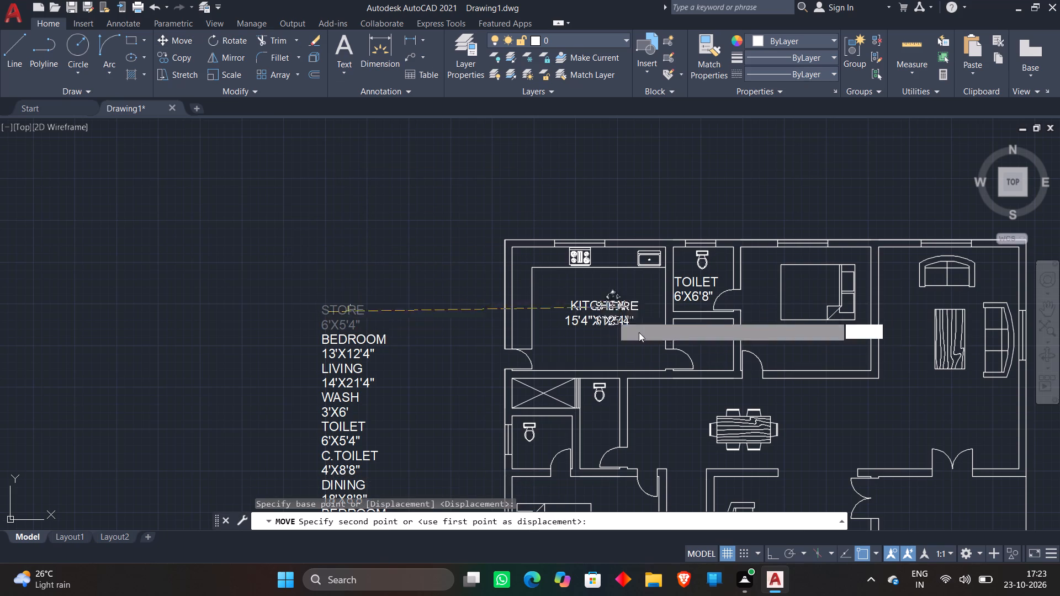
scroll(717, 343, up, 3)
click(617, 307)
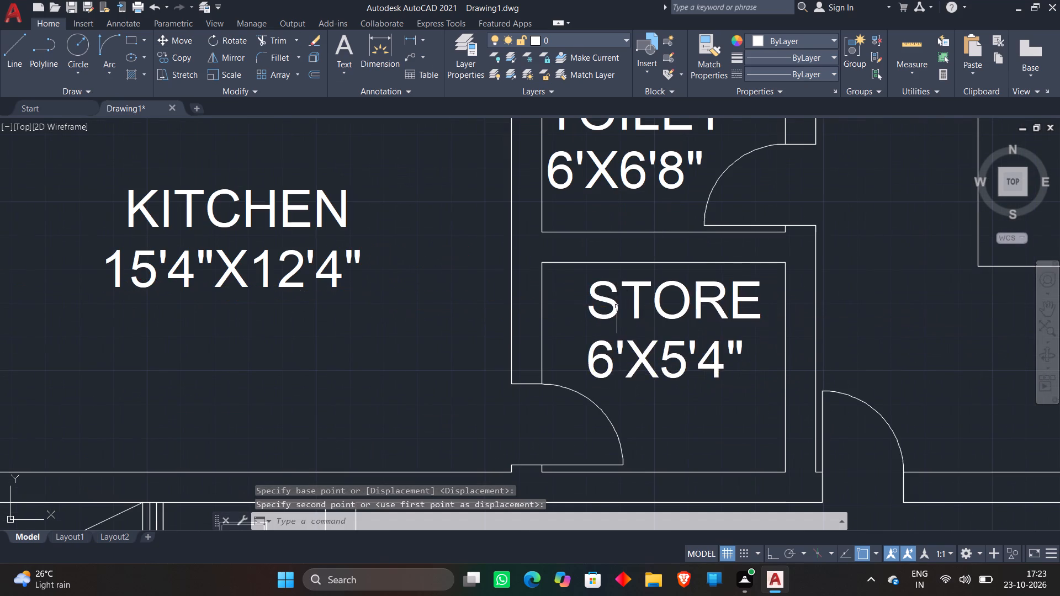
Move the BEDROOM label and its 13'X12'4" size line from the list into the north bedroom, just below the bed.
scroll(613, 279, down, 2)
scroll(480, 214, down, 1)
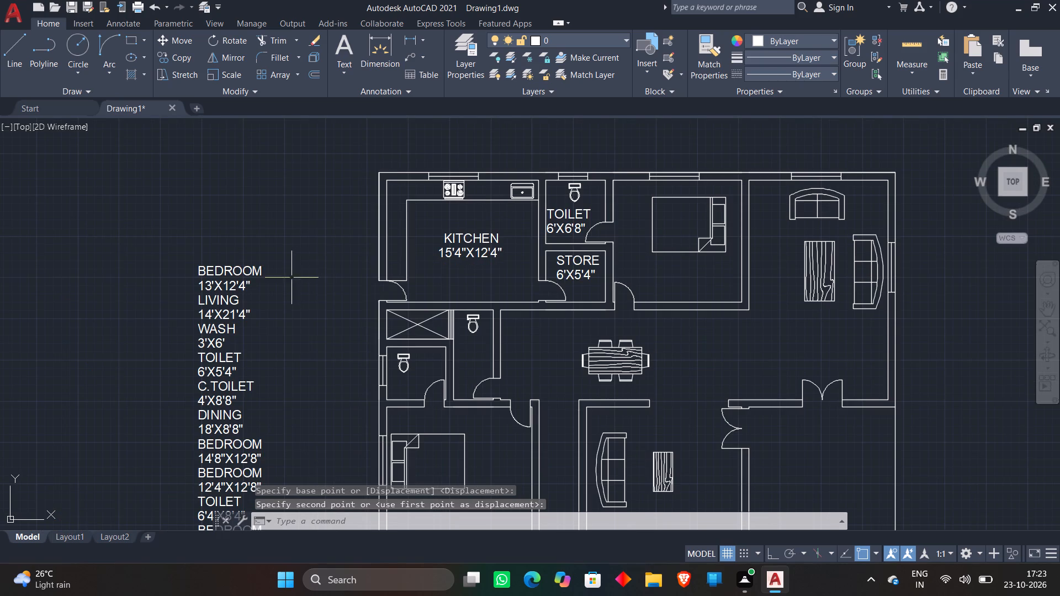
click(286, 285)
click(108, 238)
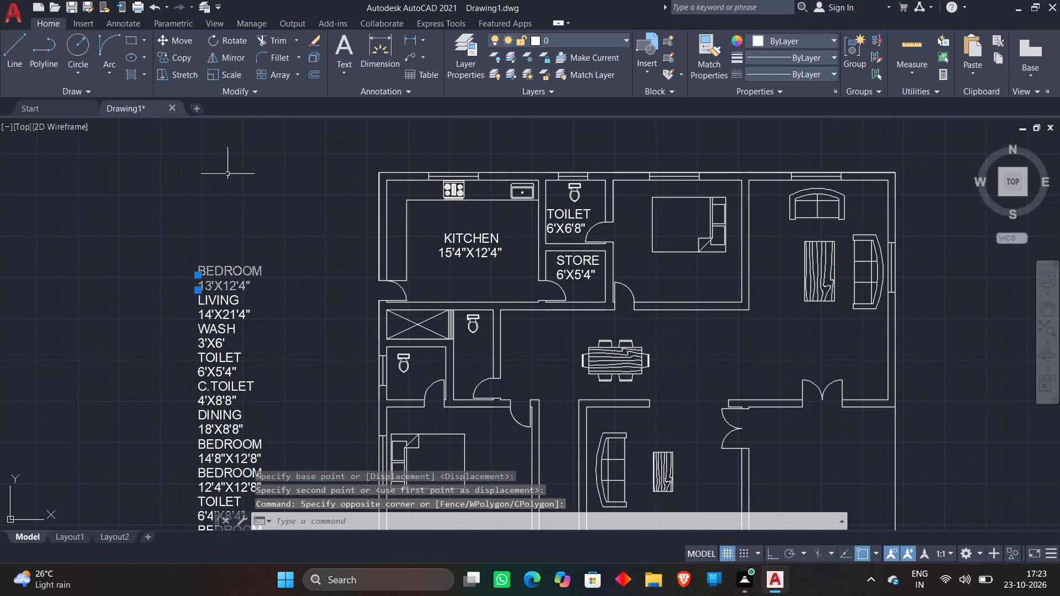
click(174, 40)
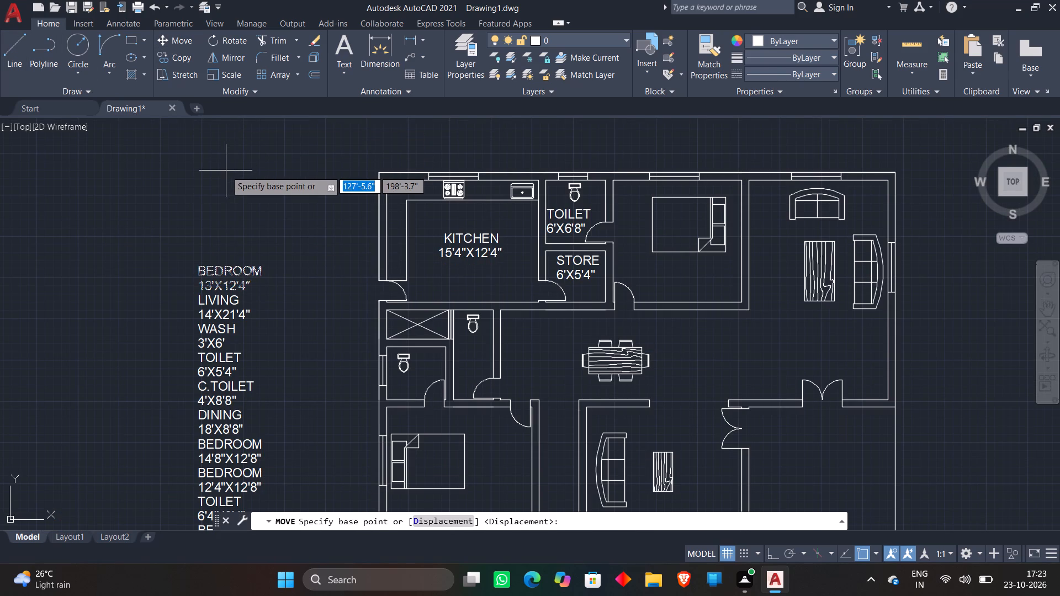
click(224, 274)
scroll(656, 257, up, 3)
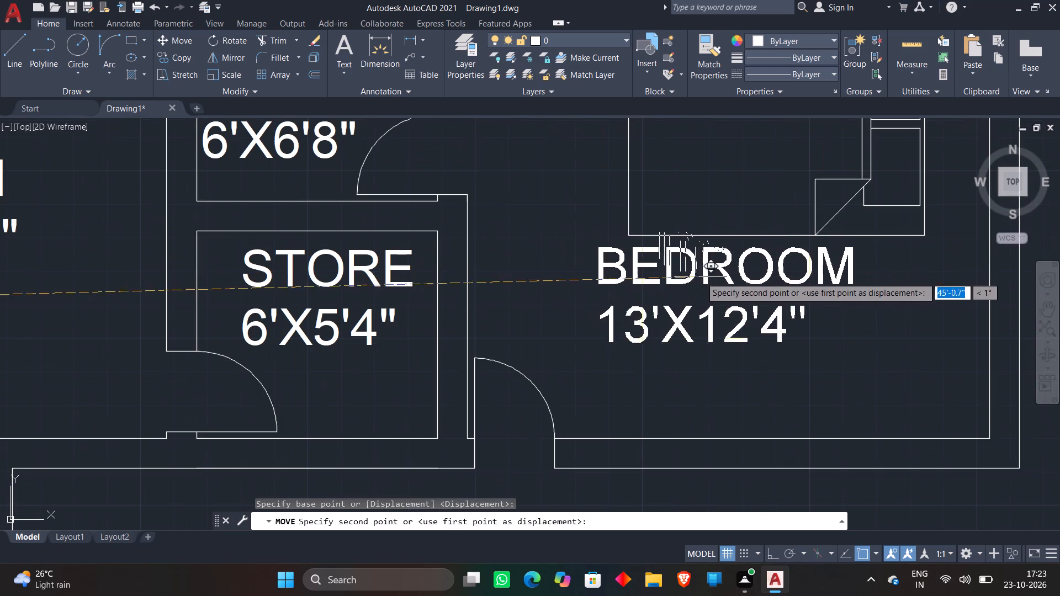
click(712, 297)
Move the LIVING label and its 14'X21'4" size line from the list into the living room, between the table and the double door.
scroll(708, 280, down, 3)
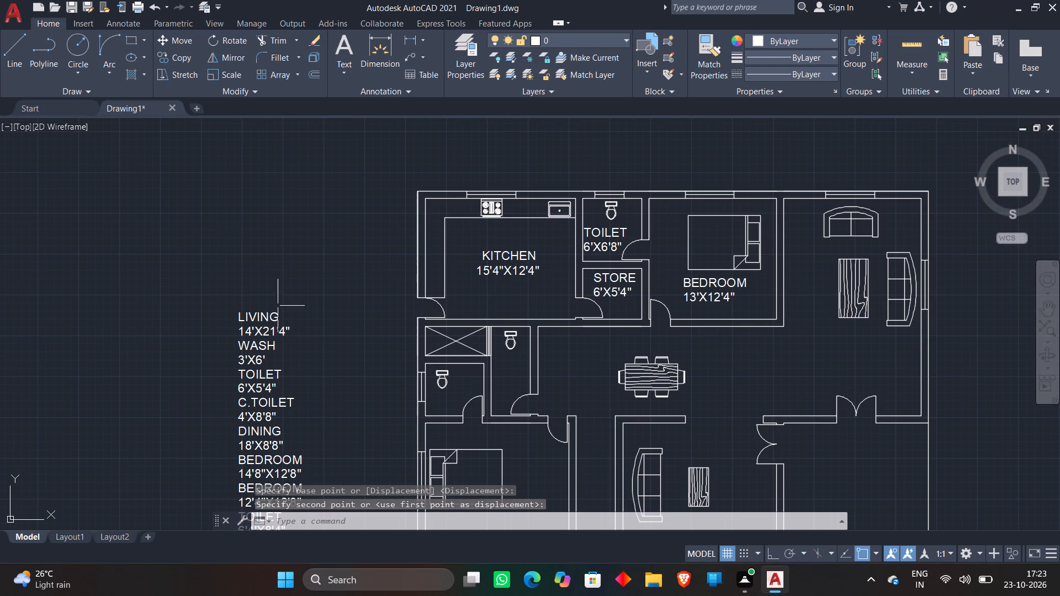
click(304, 332)
click(136, 276)
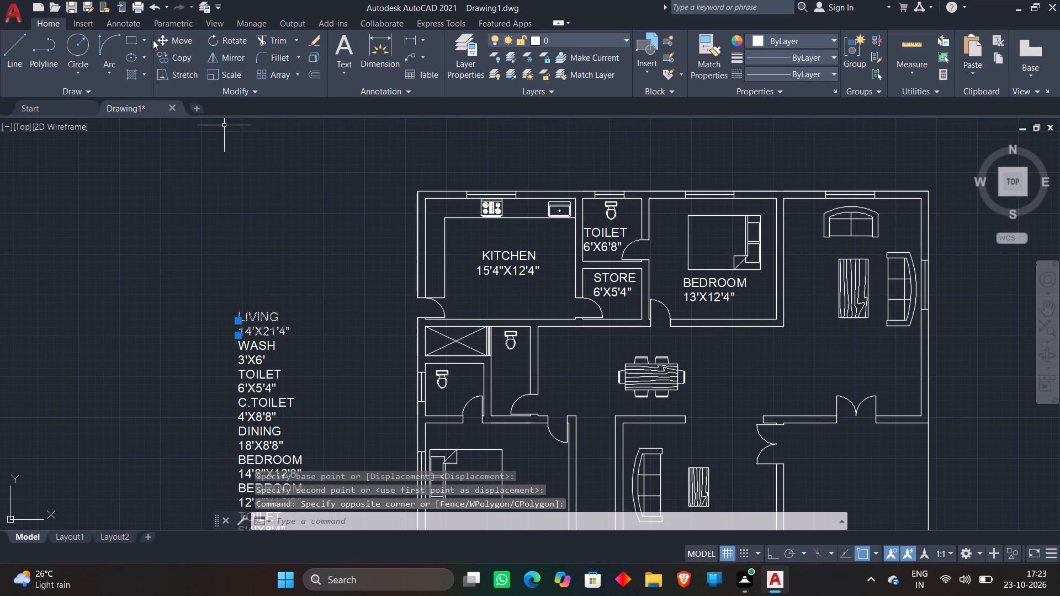
click(166, 38)
click(257, 321)
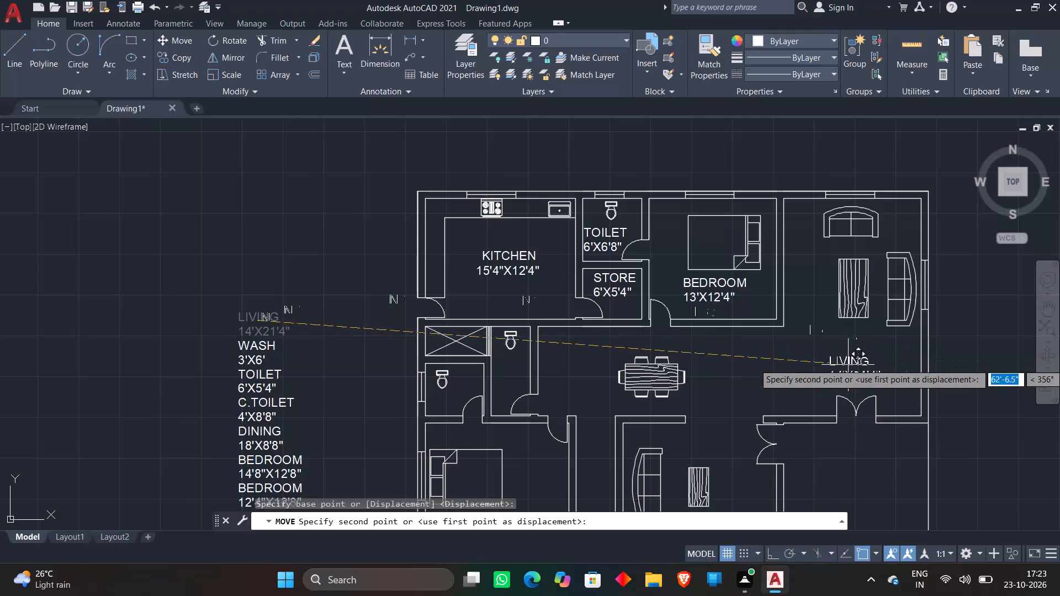
scroll(844, 359, up, 2)
click(852, 334)
Shift the LIVING text slightly sideways so it sits centred above its size line.
click(880, 322)
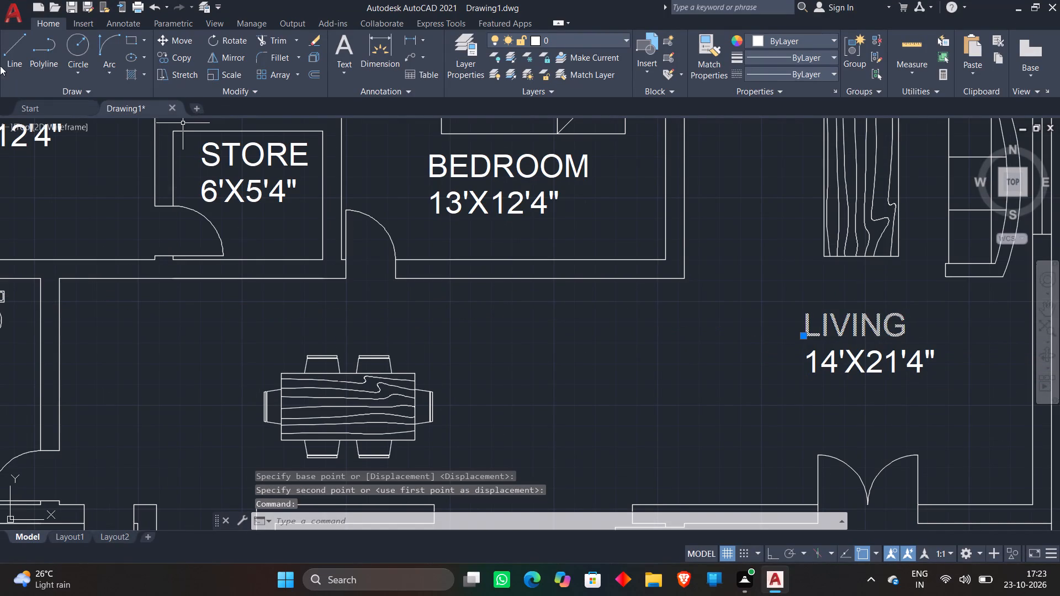
click(182, 38)
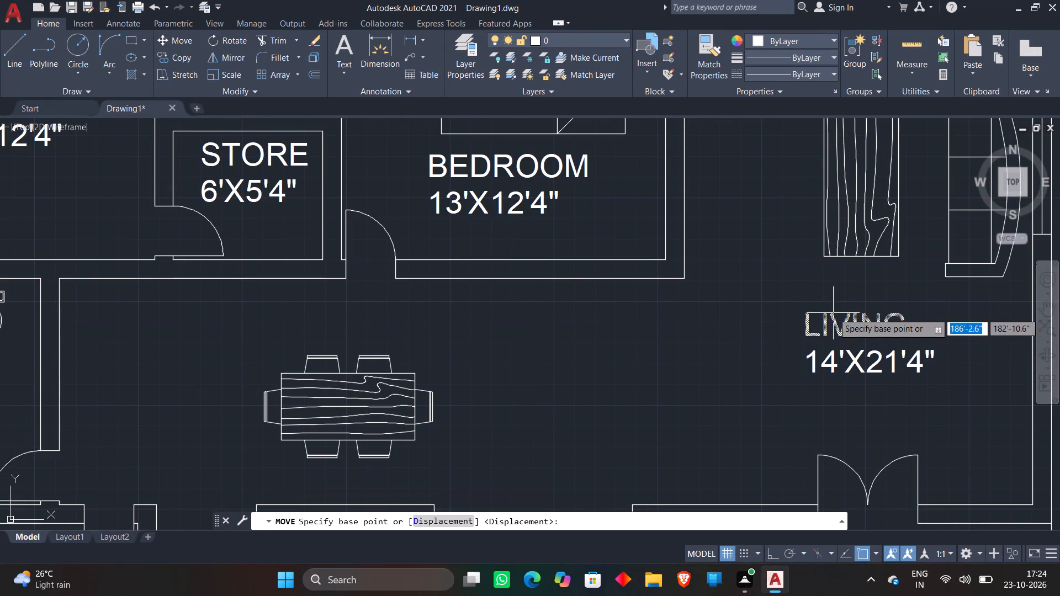
click(833, 313)
scroll(853, 309, up, 3)
scroll(818, 307, down, 1)
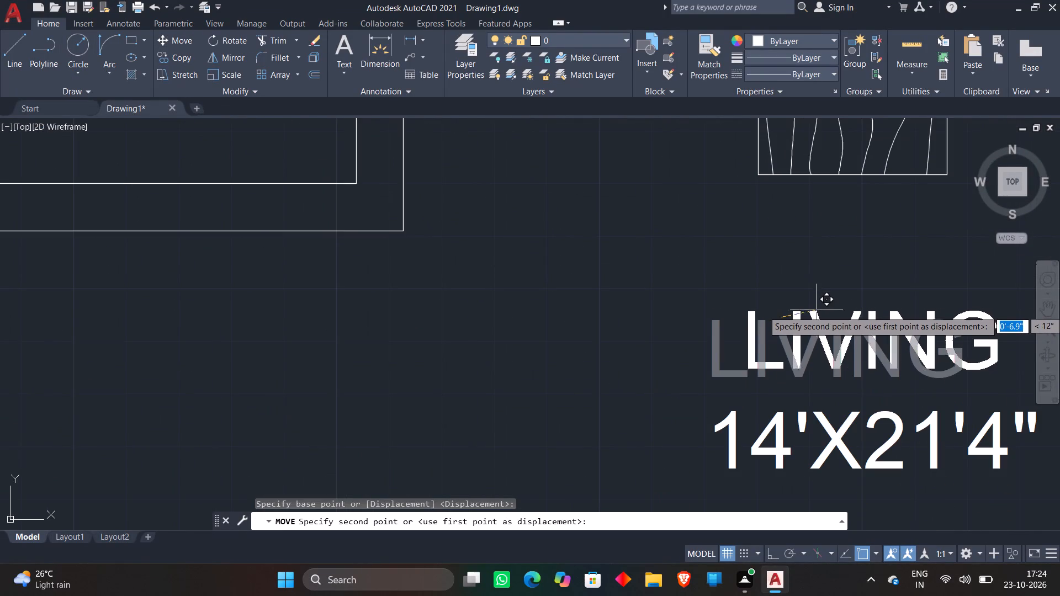
click(806, 323)
Move the WASH label and its 3'X6' size line from the list into the crossed wash area below the kitchen.
scroll(770, 188, down, 4)
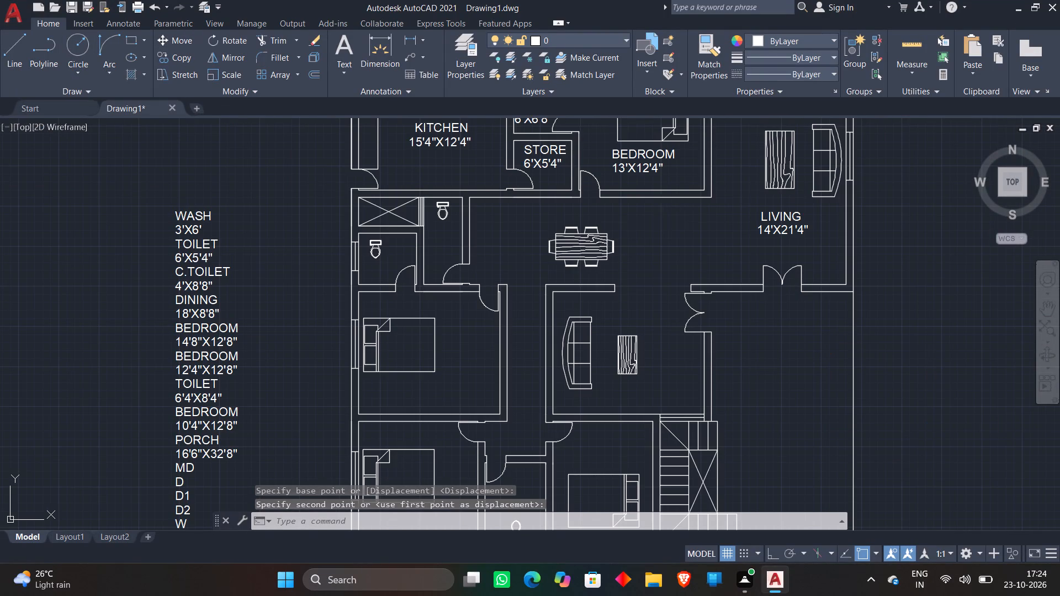
scroll(632, 220, down, 2)
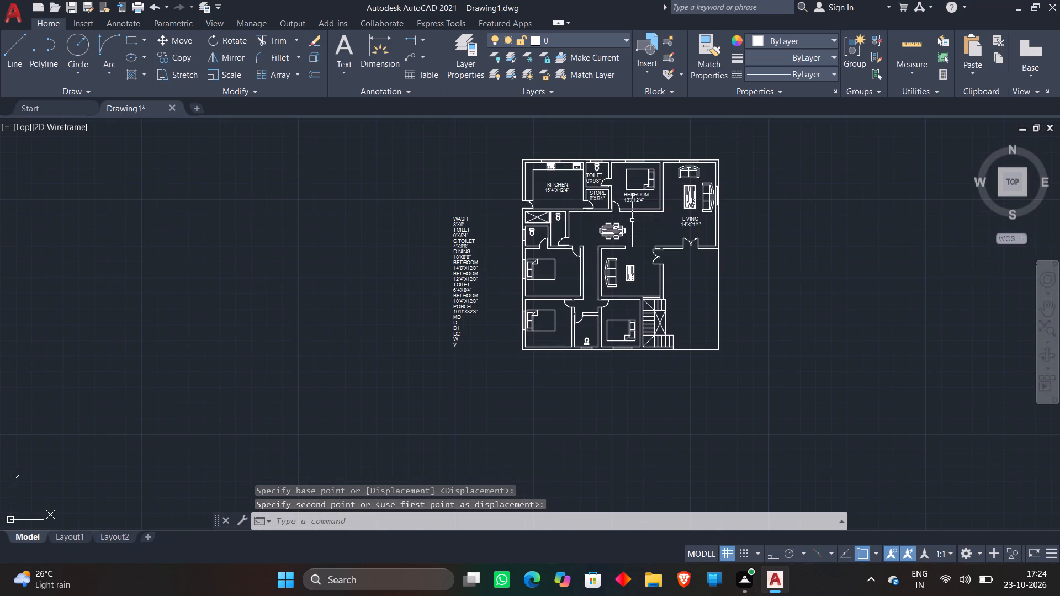
scroll(634, 220, up, 2)
click(216, 232)
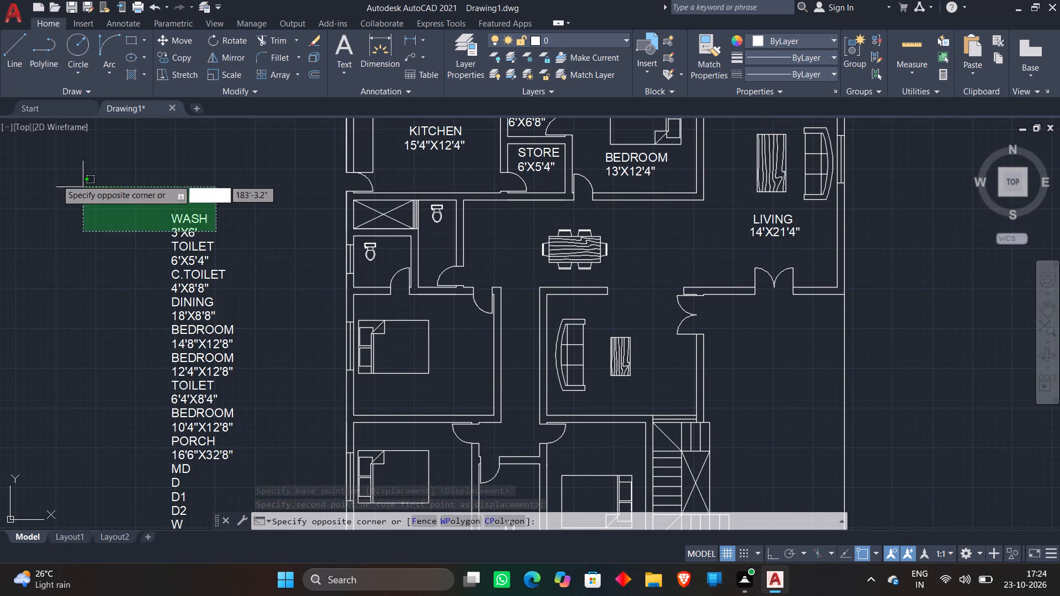
click(43, 174)
click(166, 39)
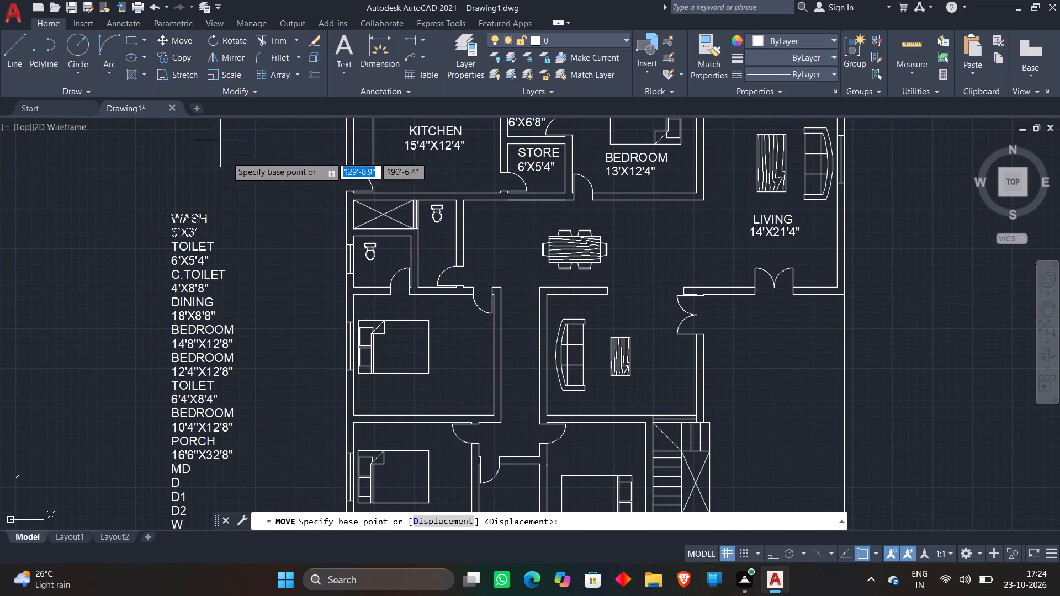
click(179, 227)
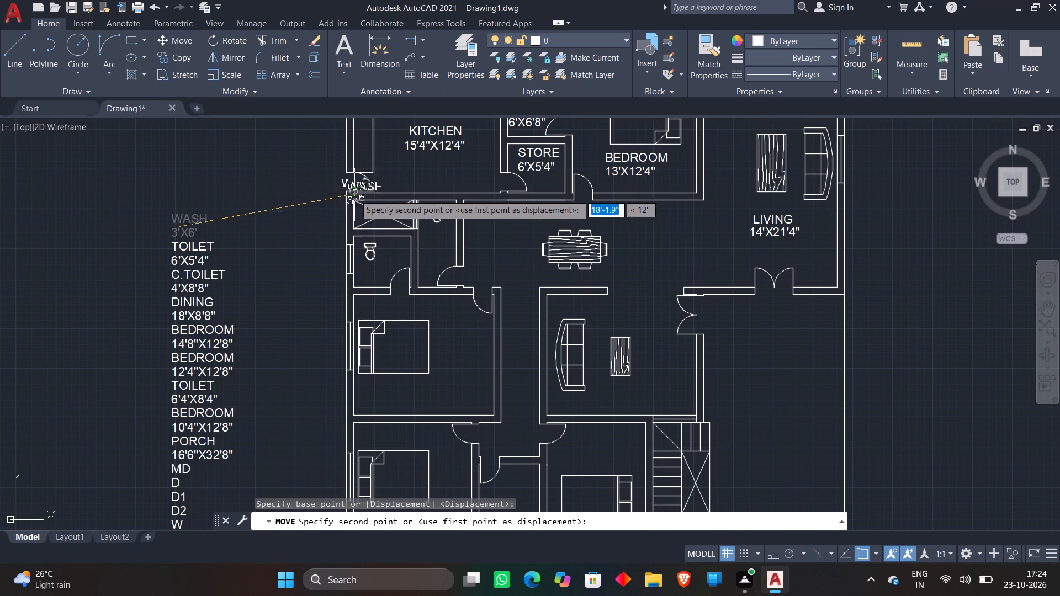
scroll(367, 200, up, 5)
scroll(405, 282, down, 2)
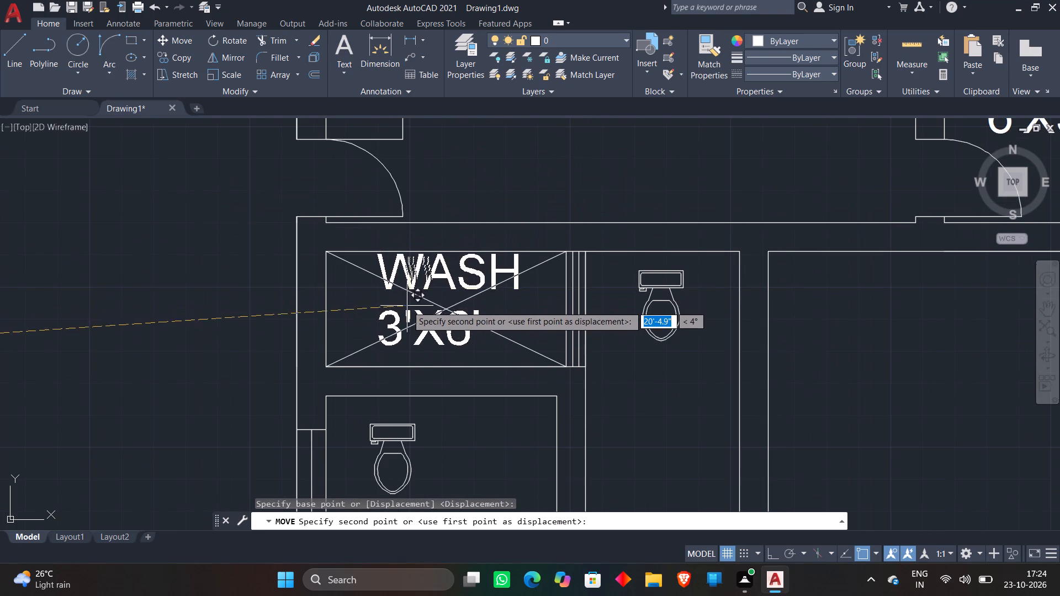
scroll(406, 306, up, 1)
click(405, 320)
Move the TOILET label and its 6'X5'4" size line from the list into the toilet below the wash area.
scroll(404, 281, down, 4)
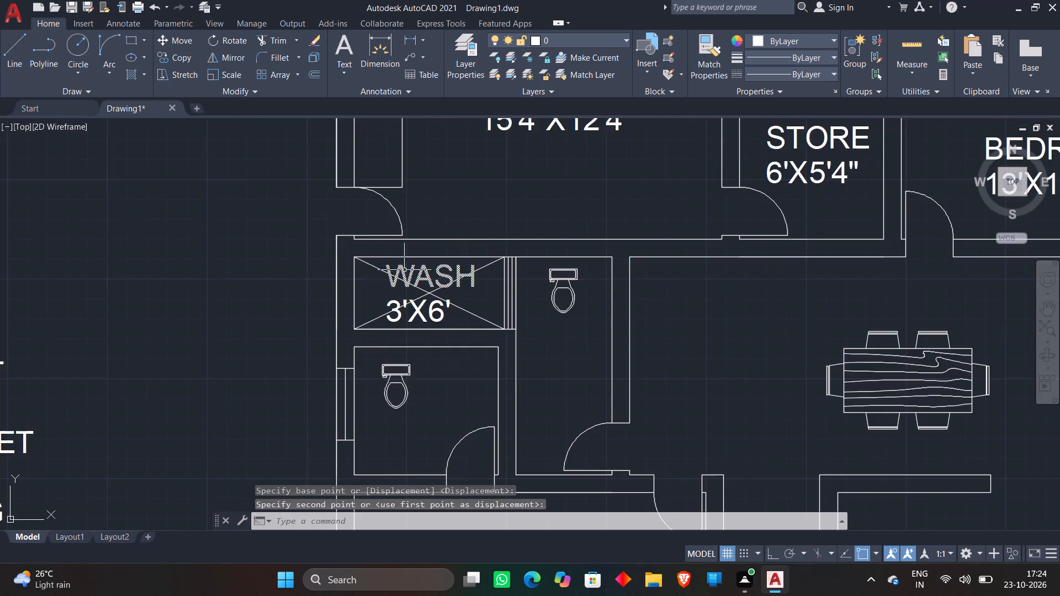
scroll(404, 249, down, 3)
click(279, 304)
click(114, 269)
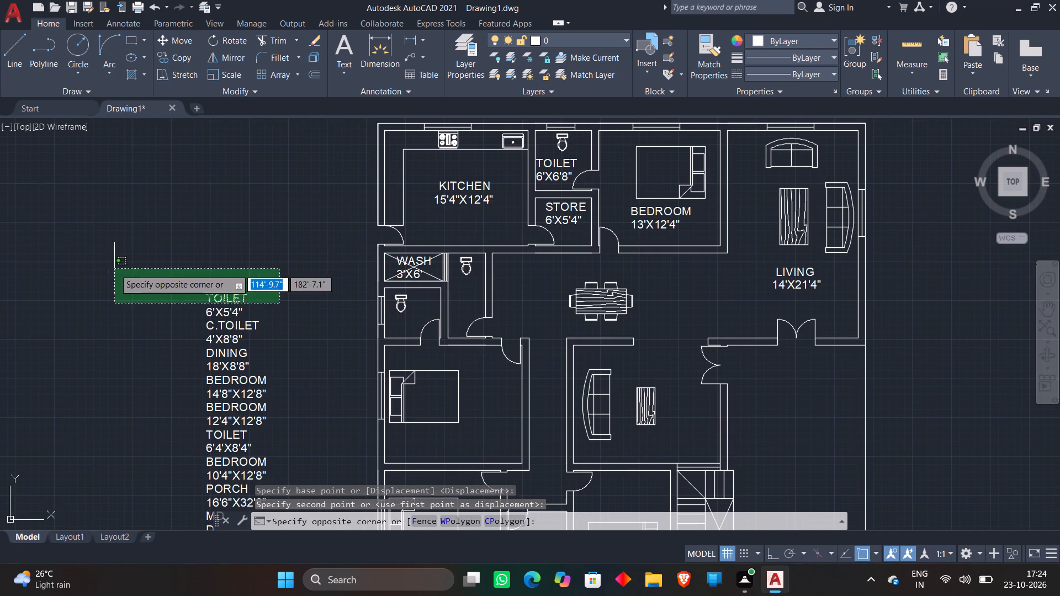
click(234, 309)
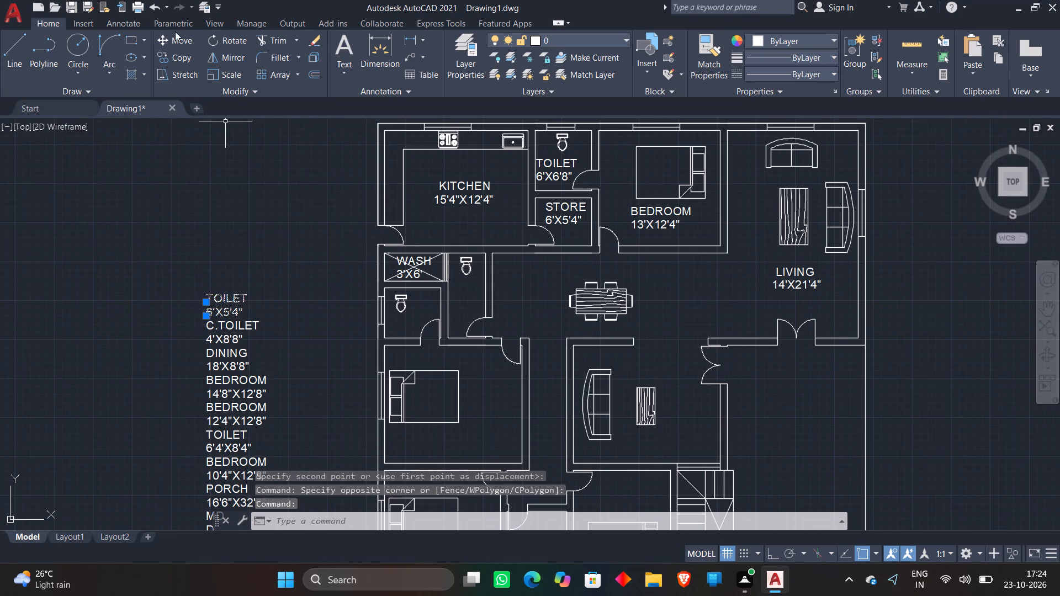
click(175, 31)
click(187, 38)
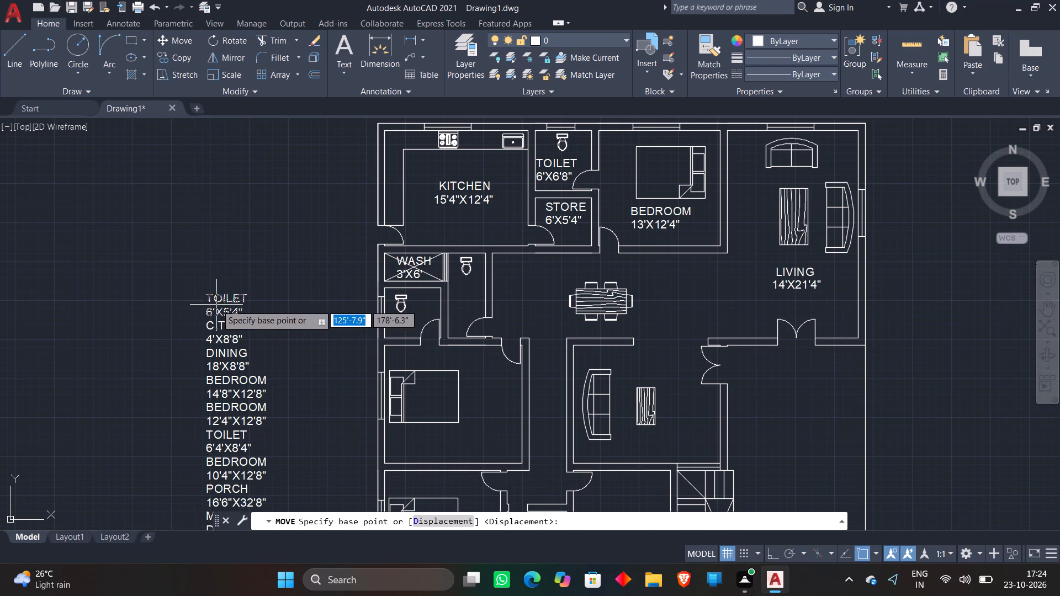
click(219, 304)
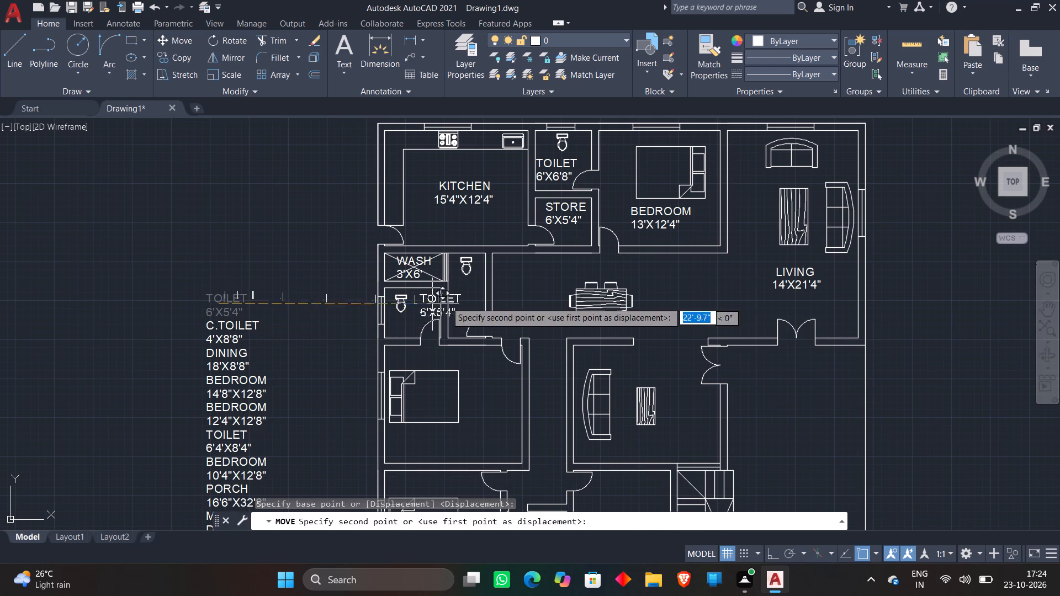
scroll(389, 307, up, 4)
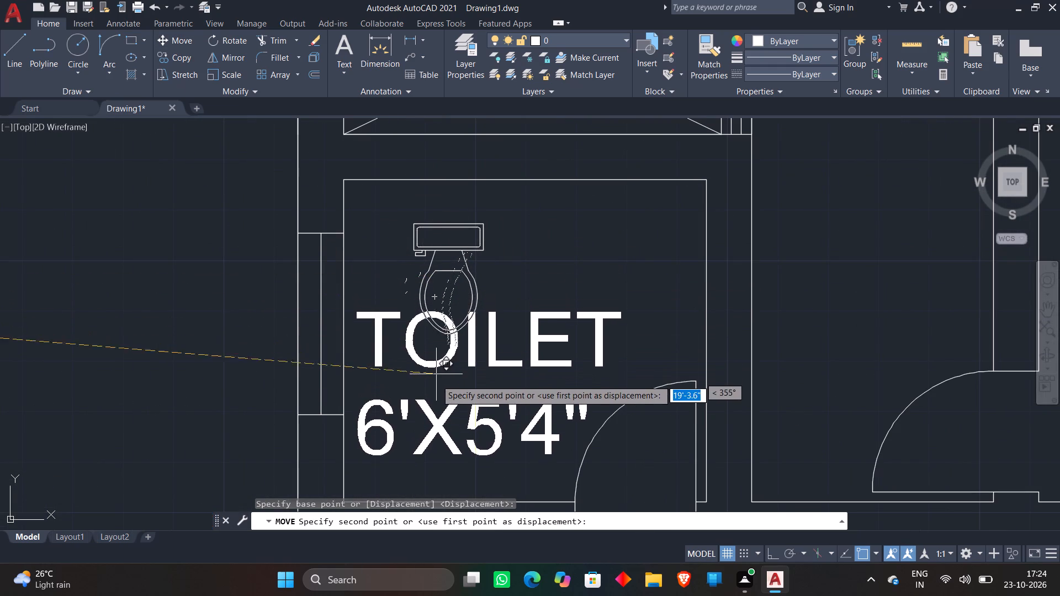
click(439, 407)
Move the C.TOILET label and its 4'X8'8" size line from the list into the narrow toilet beside the wash area.
scroll(468, 320, down, 3)
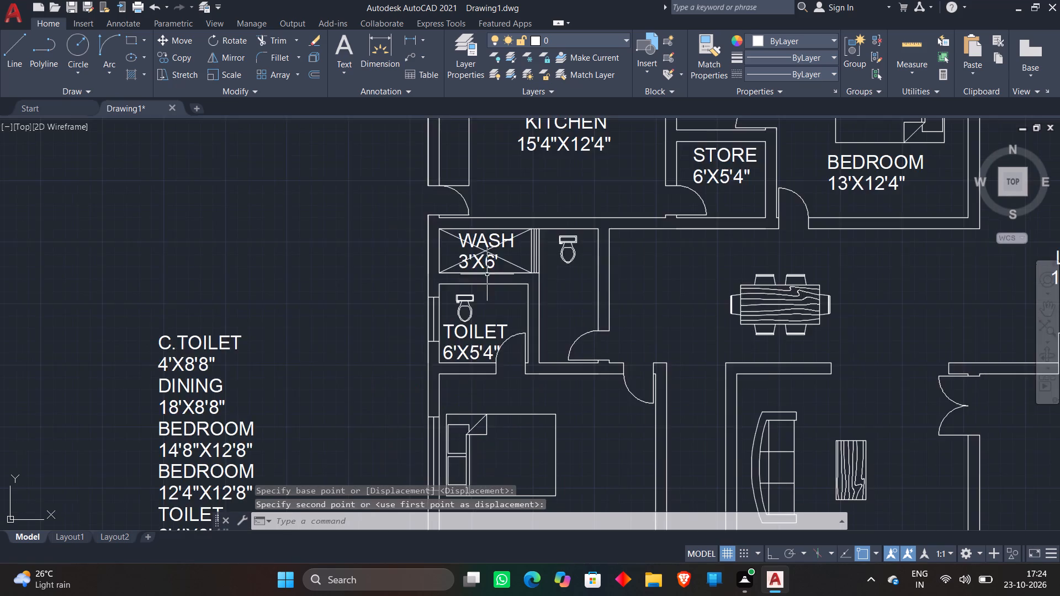
scroll(485, 269, down, 2)
scroll(384, 306, up, 2)
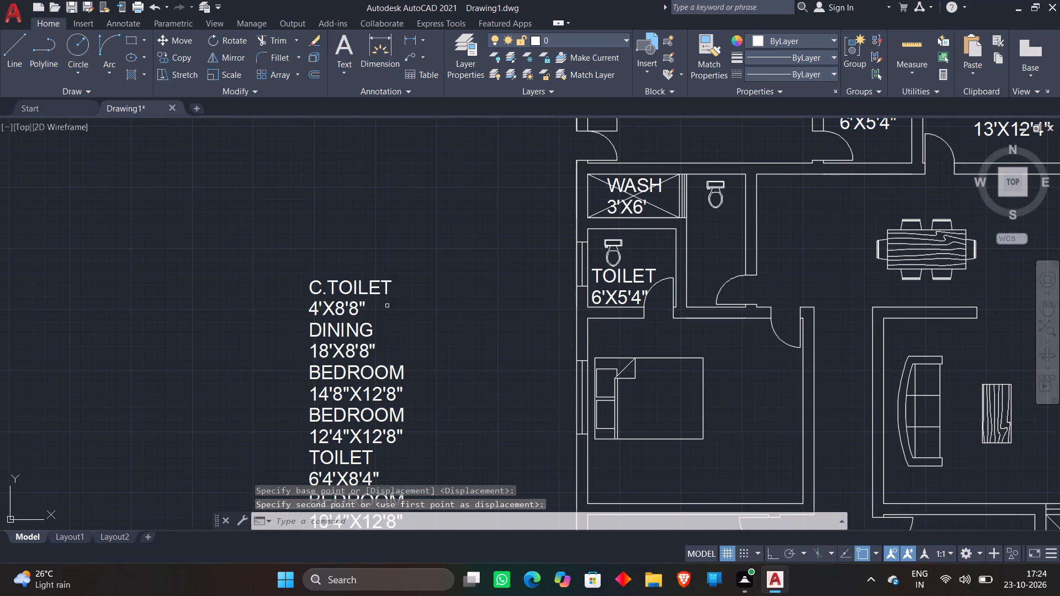
click(389, 307)
click(228, 252)
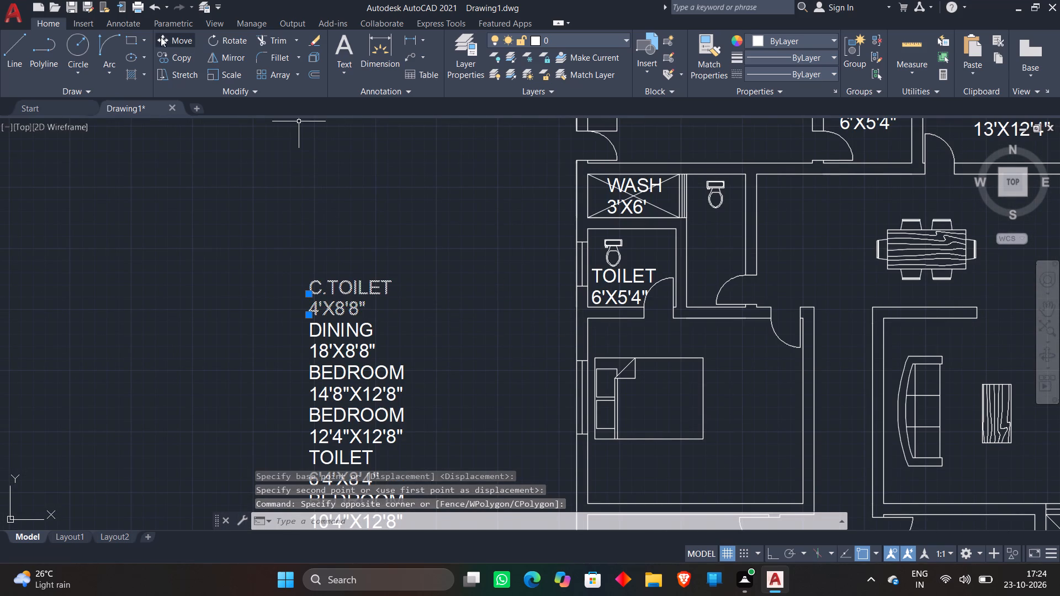
click(169, 33)
click(346, 292)
scroll(707, 239, up, 2)
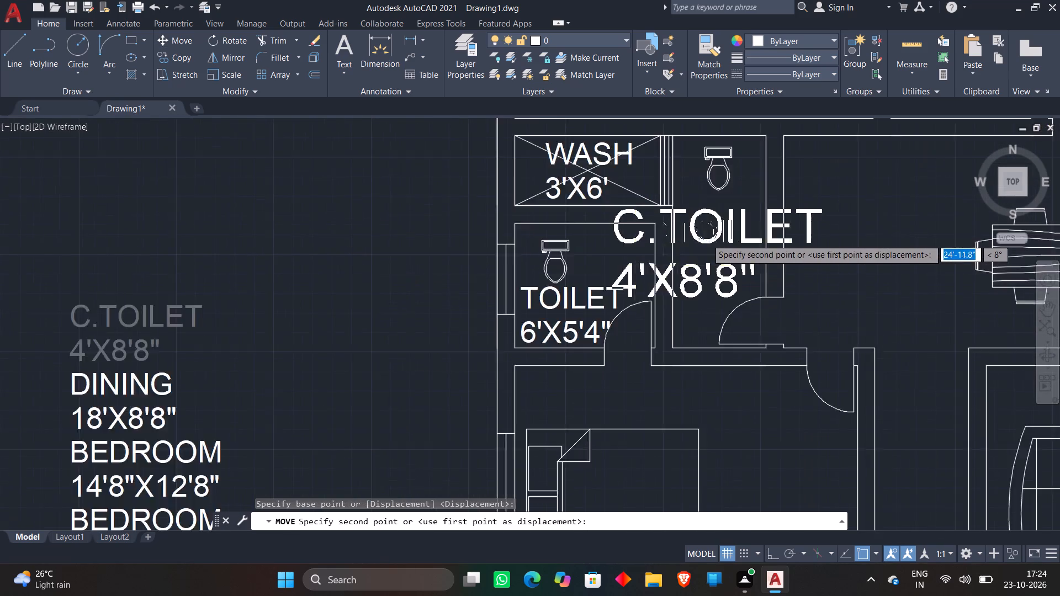
click(736, 219)
Move the DINING label and its 18'X8'8" size line from the list into the dining area, between the common toilet and the dining table.
scroll(803, 153, down, 4)
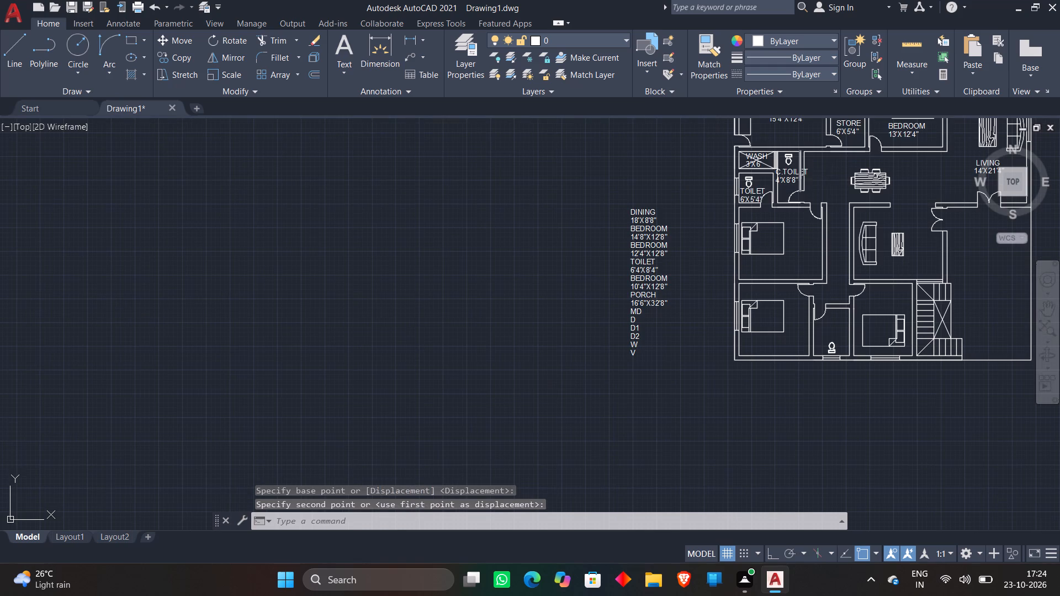
middle_drag(830, 182, 664, 207)
click(496, 248)
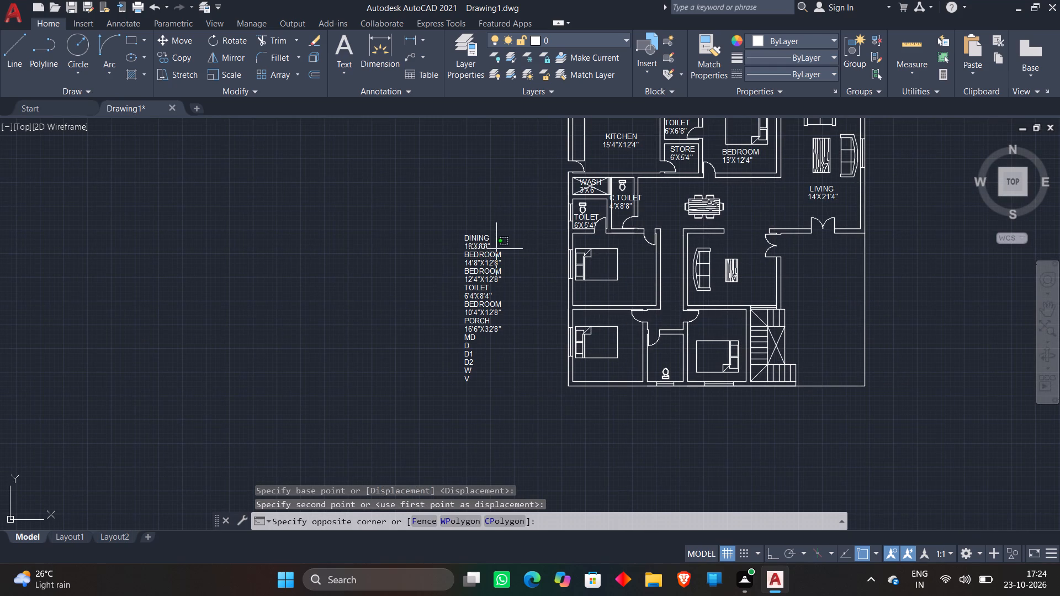
click(425, 212)
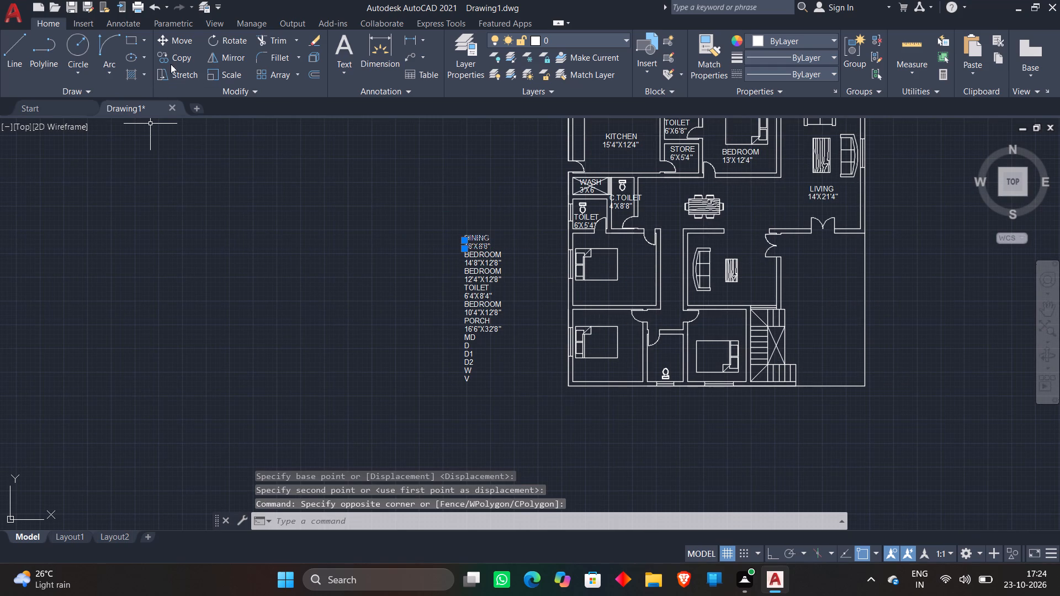
click(167, 44)
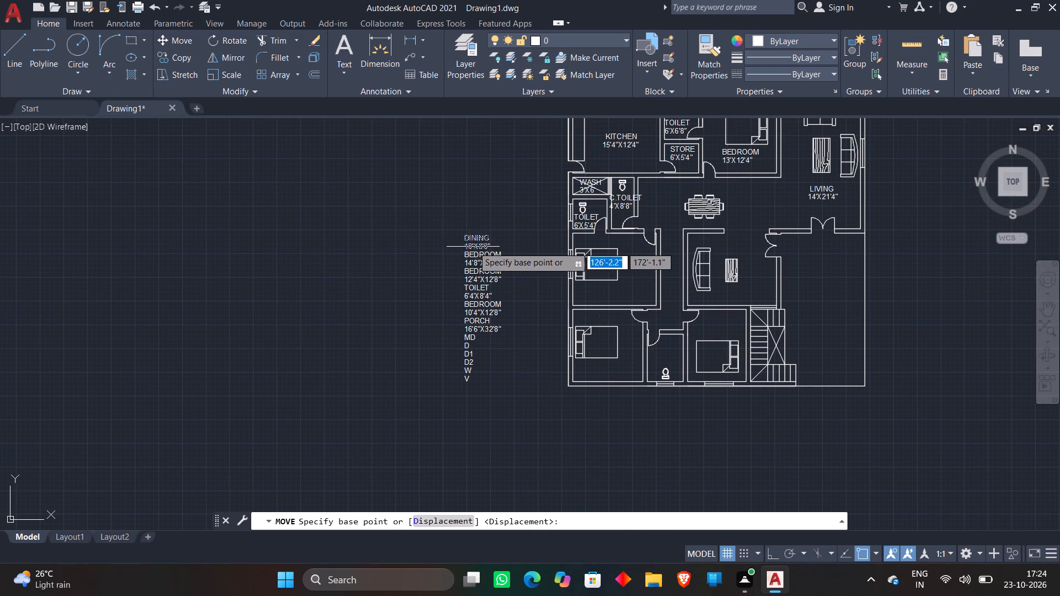
click(473, 247)
scroll(690, 190, up, 2)
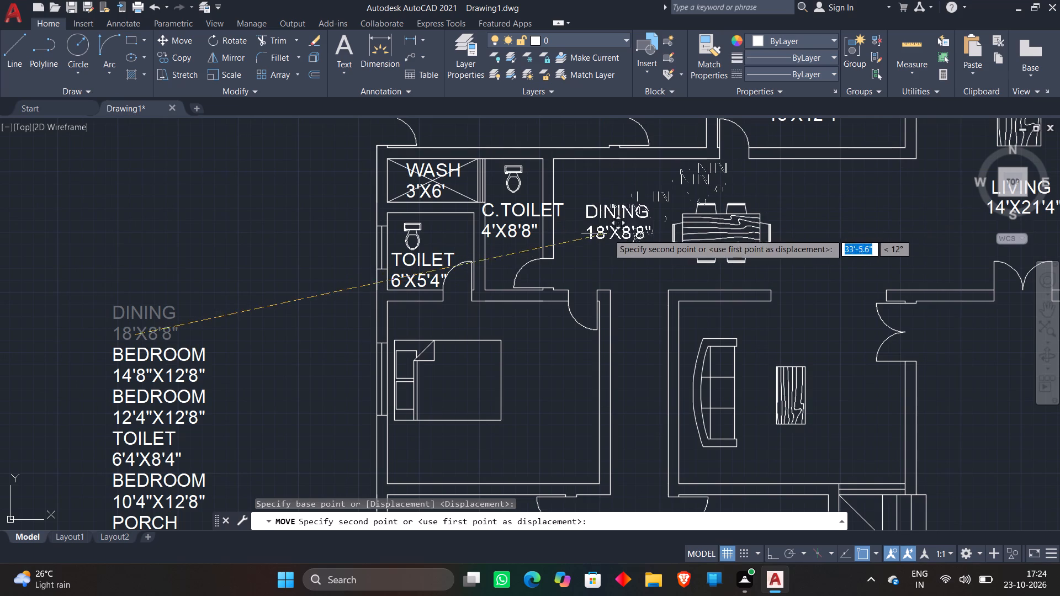
click(613, 242)
Move the first BEDROOM label and its 14'8"X12'8" size line from the list below the bed in the bedroom directly beneath the 6'X5'4" toilet.
scroll(616, 217, down, 3)
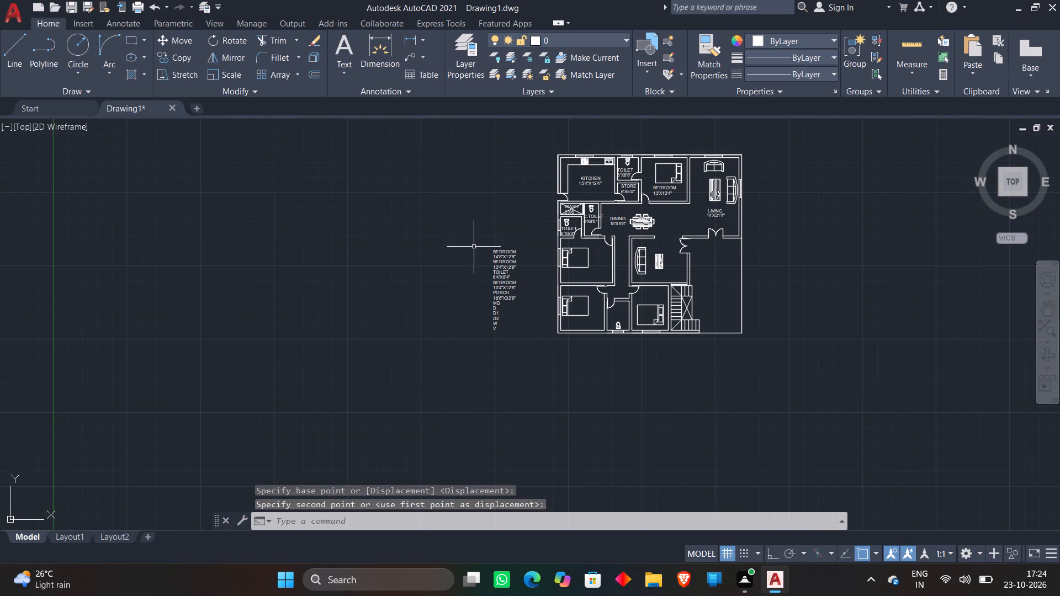
scroll(516, 261, up, 3)
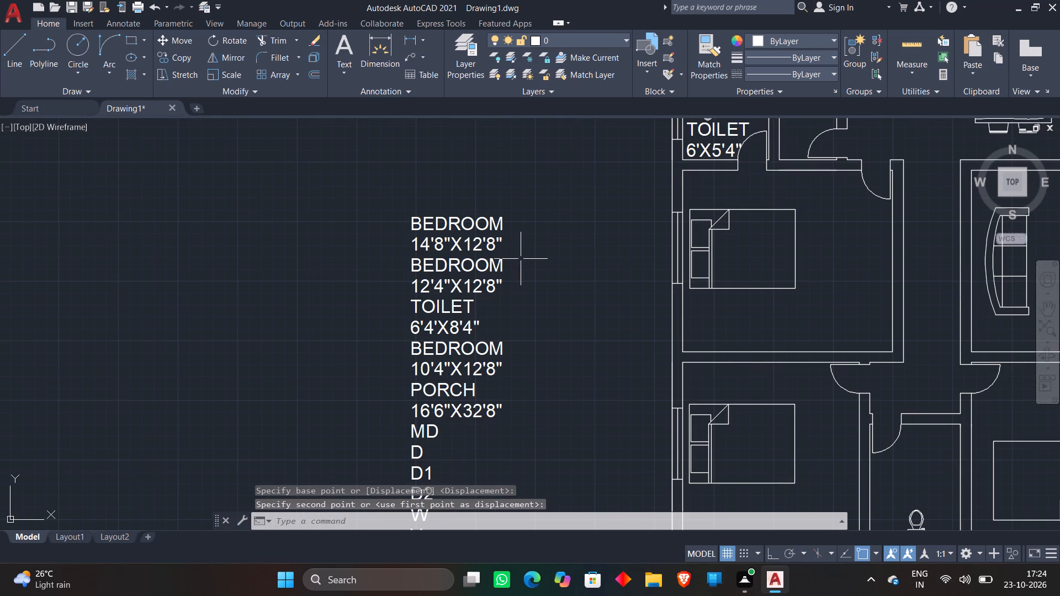
click(521, 250)
click(362, 211)
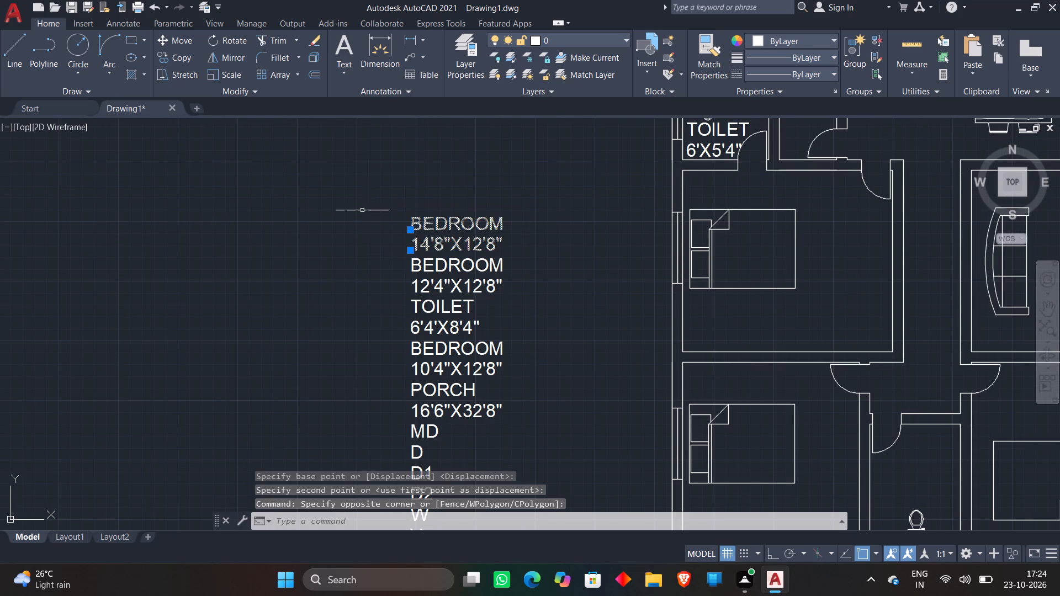
click(163, 41)
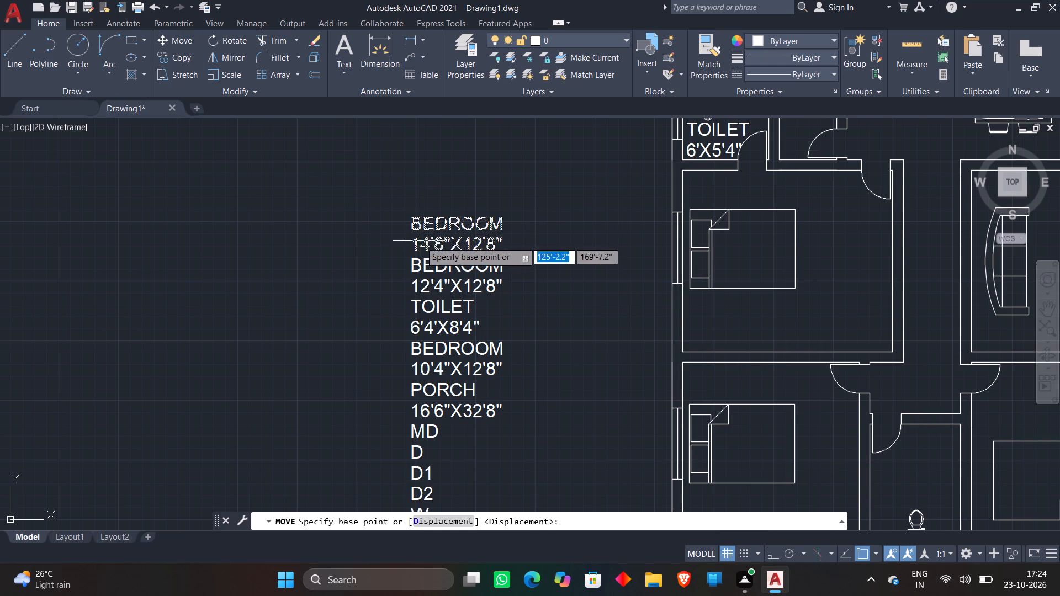
click(430, 242)
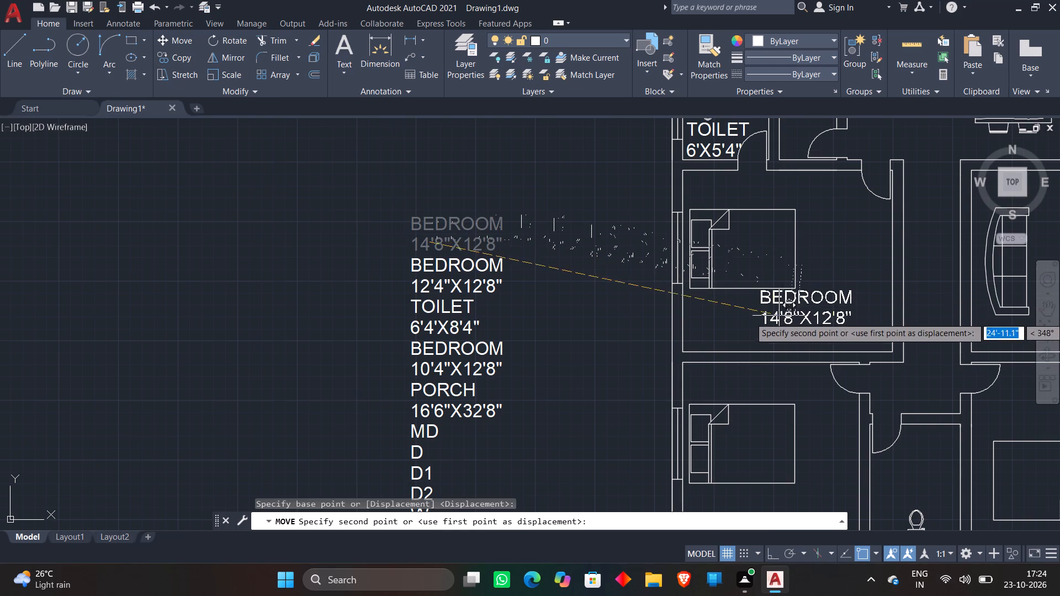
click(748, 326)
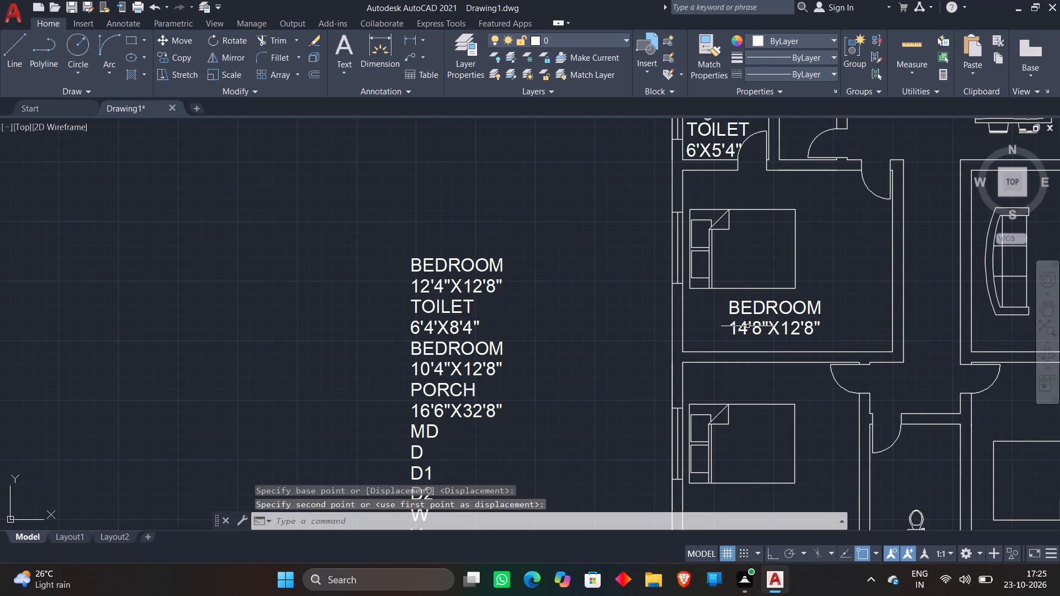
Move the BEDROOM label and its 12'4"X12'8" size line from the list below the bed in the plan's lower-left corner bedroom.
scroll(559, 235, down, 1)
middle_drag(559, 235, 483, 236)
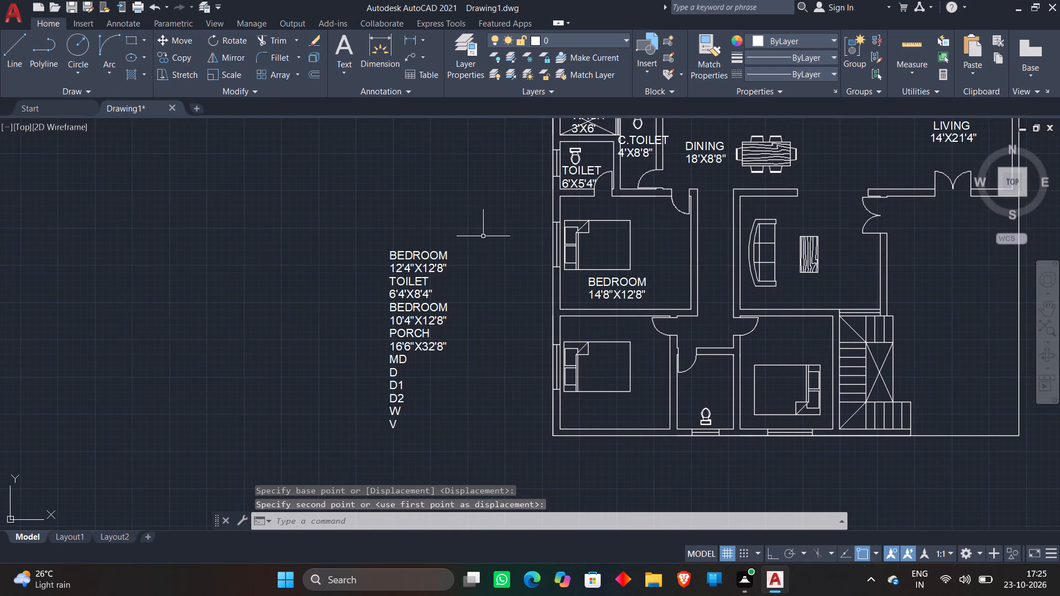
click(462, 270)
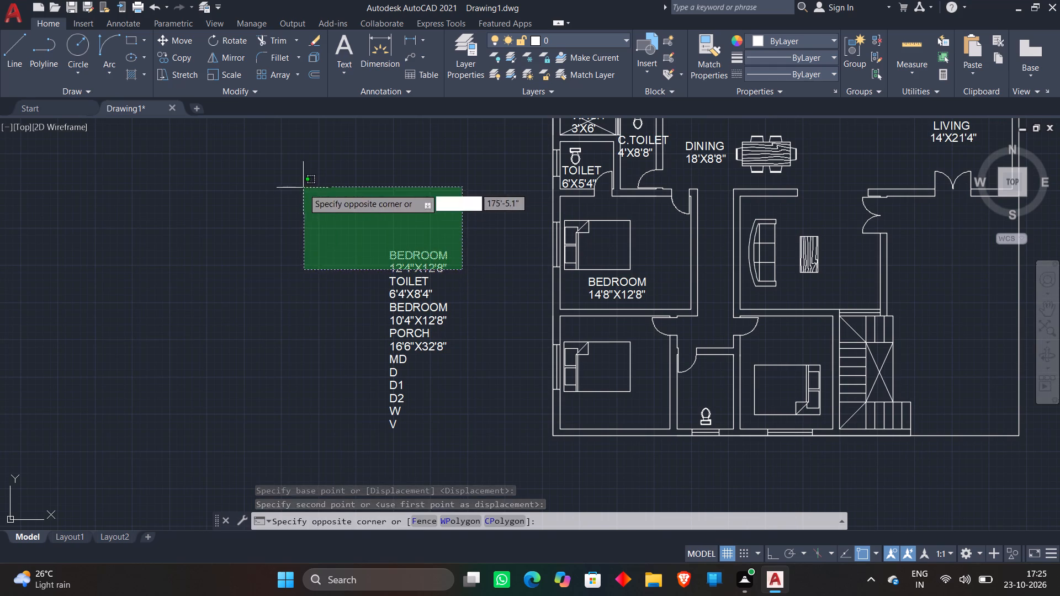
click(303, 188)
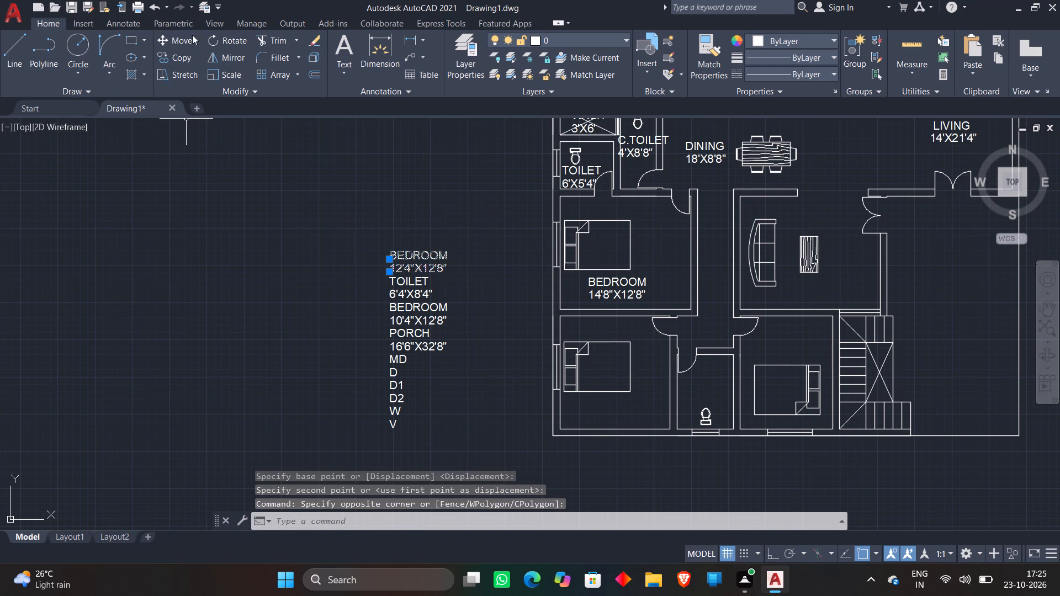
click(170, 36)
click(412, 254)
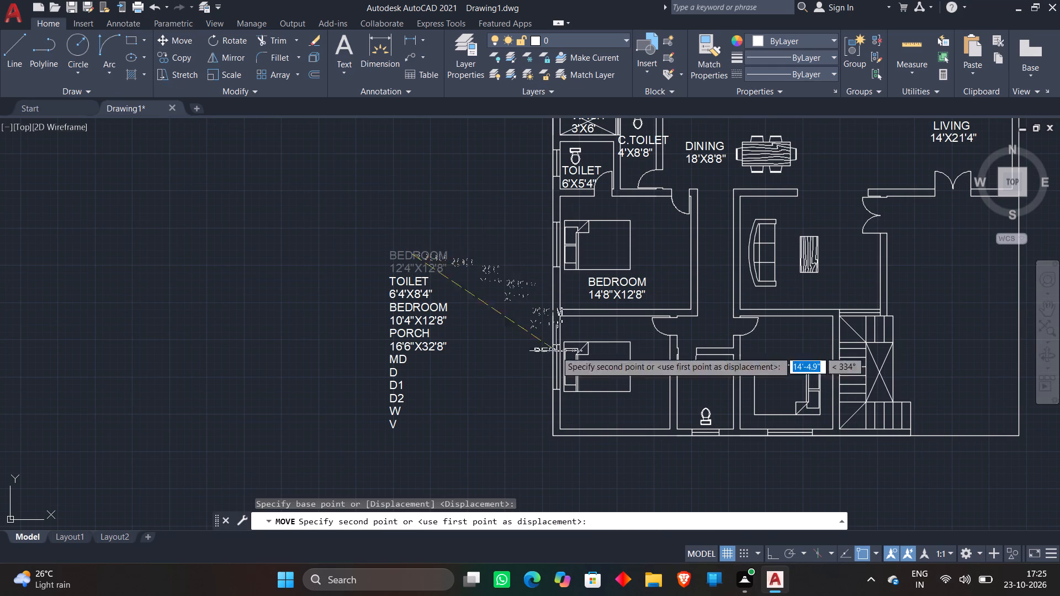
scroll(614, 399, up, 3)
click(600, 413)
Move the TOILET label and its 6'4'X8'4" size line from the list into the toilet between the two bottom bedrooms, above the WC.
scroll(662, 262, down, 3)
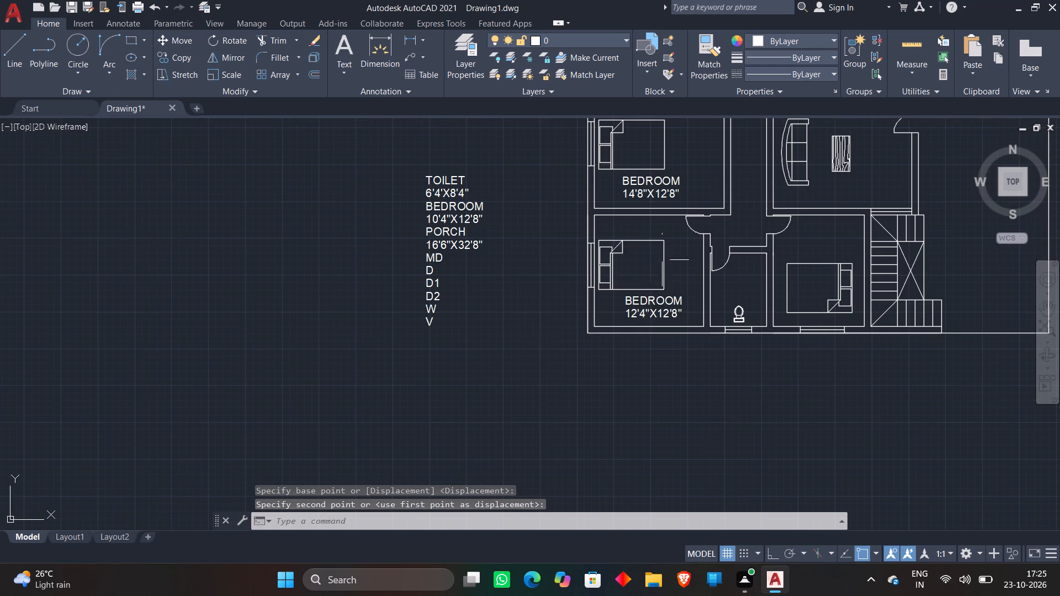
click(484, 190)
click(317, 172)
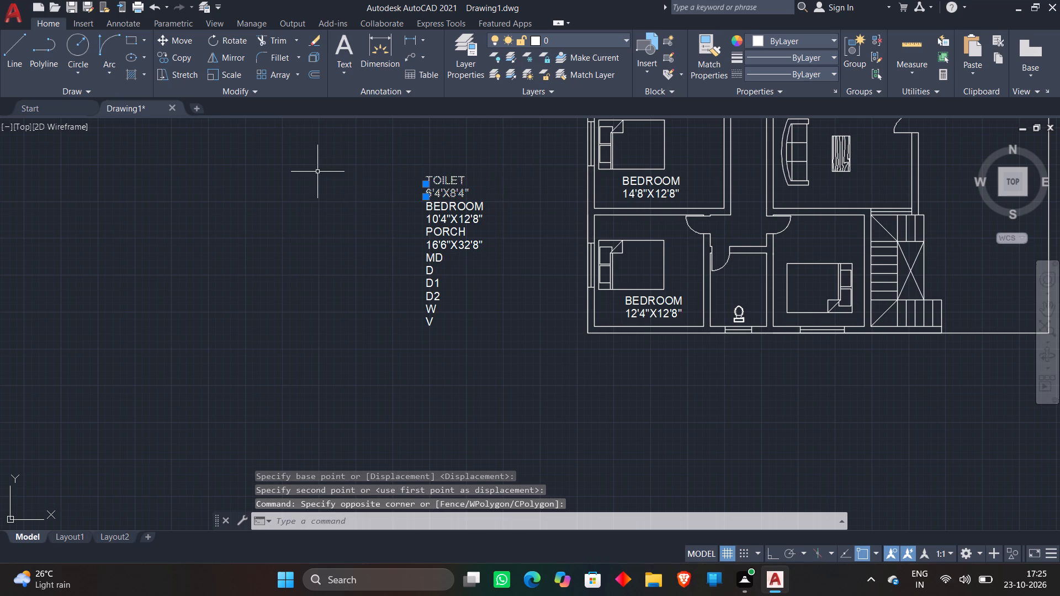
click(170, 36)
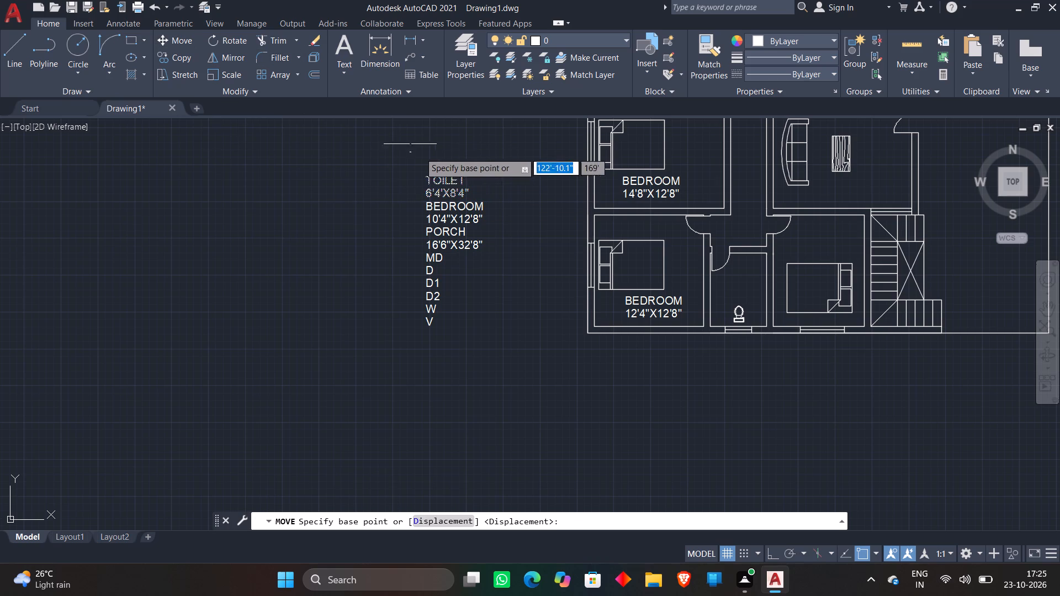
click(441, 185)
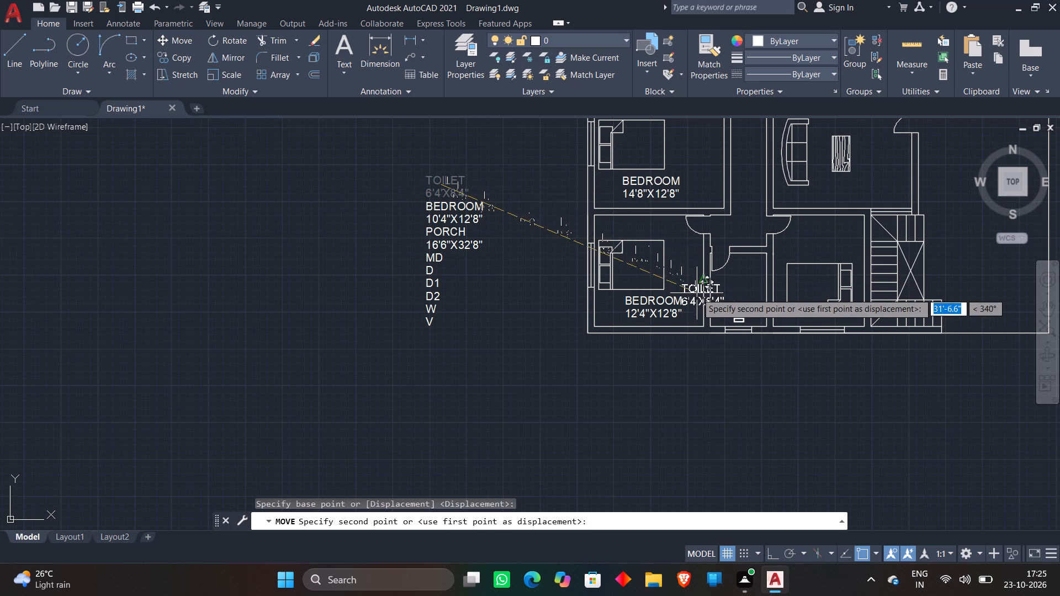
scroll(750, 285, up, 3)
click(667, 302)
Move the BEDROOM label and its 10'4"X12'8" size line from the list above the bed in the bedroom beside the staircase.
scroll(653, 278, down, 3)
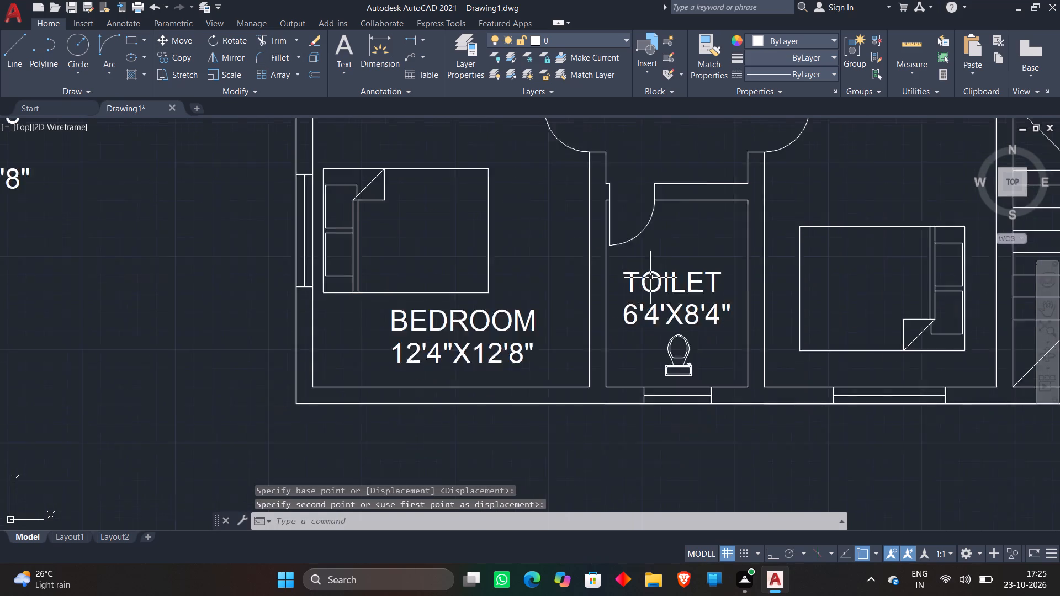
scroll(573, 274, down, 2)
scroll(534, 256, up, 3)
middle_drag(529, 254, 452, 282)
click(395, 265)
click(190, 215)
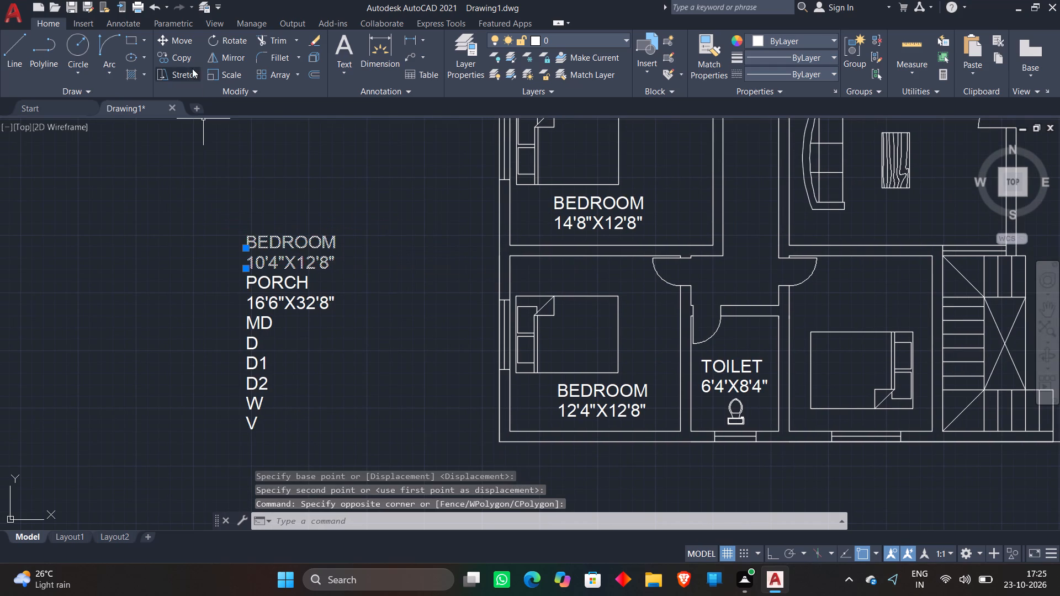
click(183, 44)
click(280, 255)
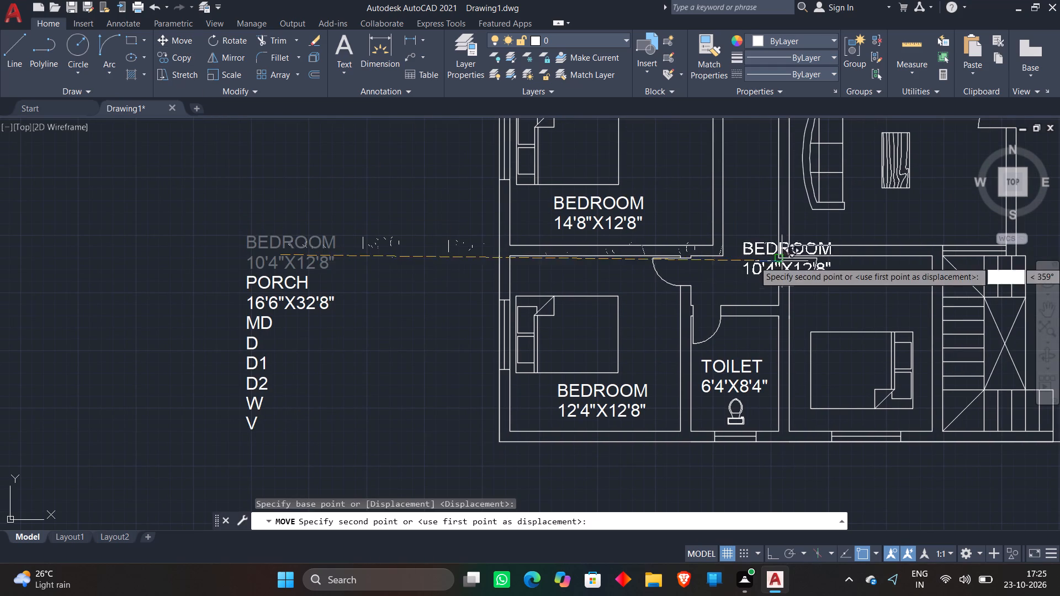
scroll(873, 291, up, 1)
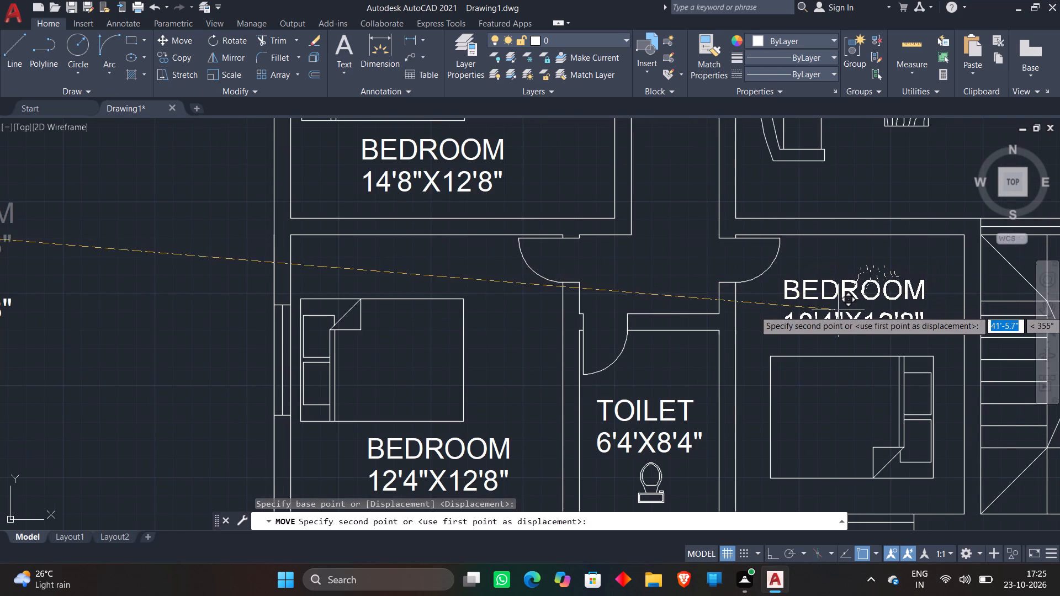
click(838, 310)
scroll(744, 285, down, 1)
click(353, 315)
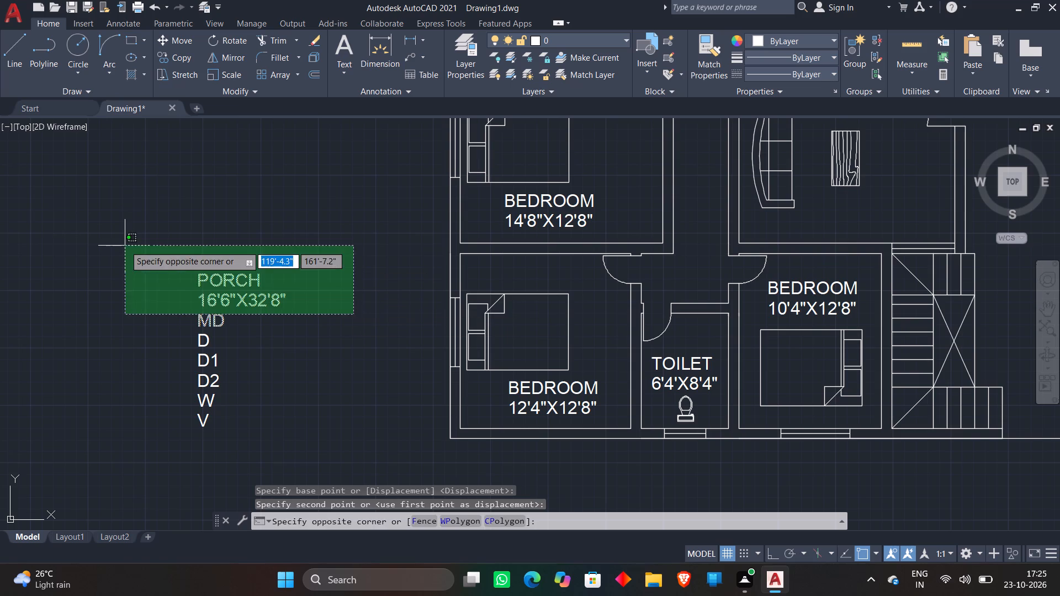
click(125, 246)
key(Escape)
Move the PORCH label and its 16'6"X32'8" size line from the list into the open porch area beside the staircase.
click(277, 299)
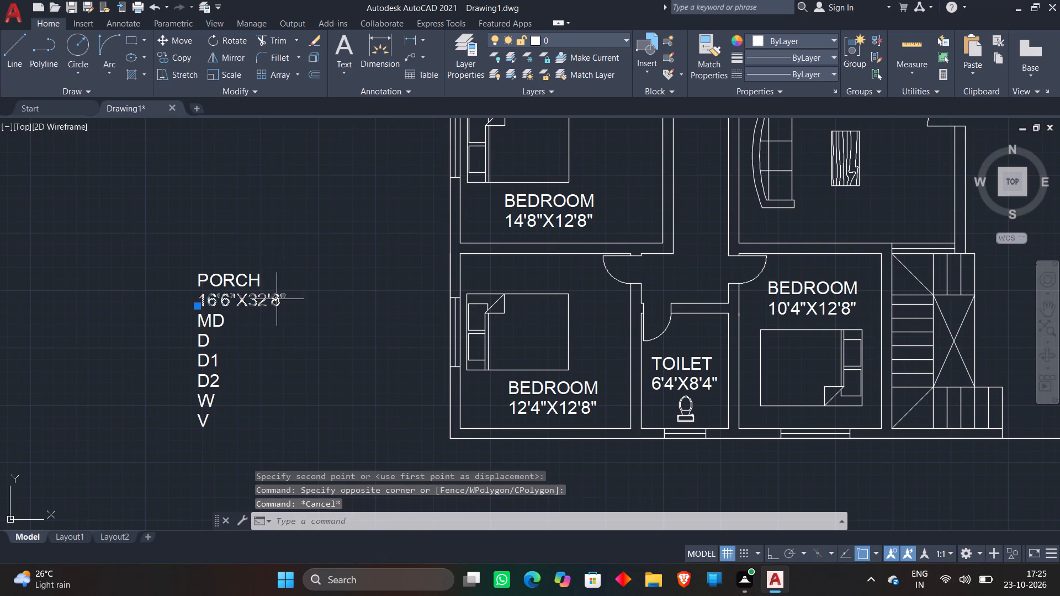
click(192, 274)
click(237, 282)
click(241, 280)
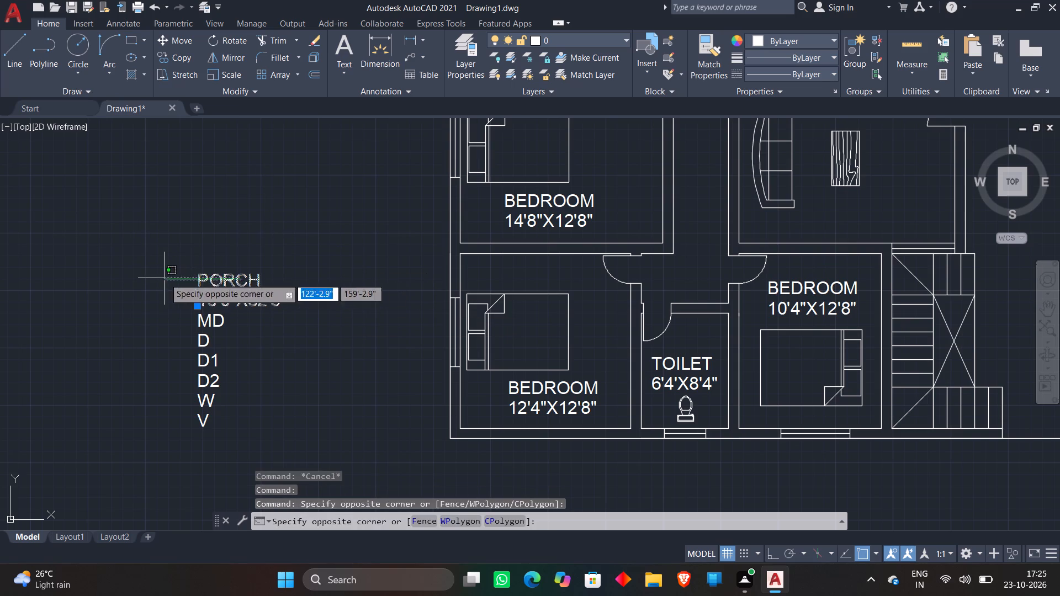
click(165, 278)
click(162, 39)
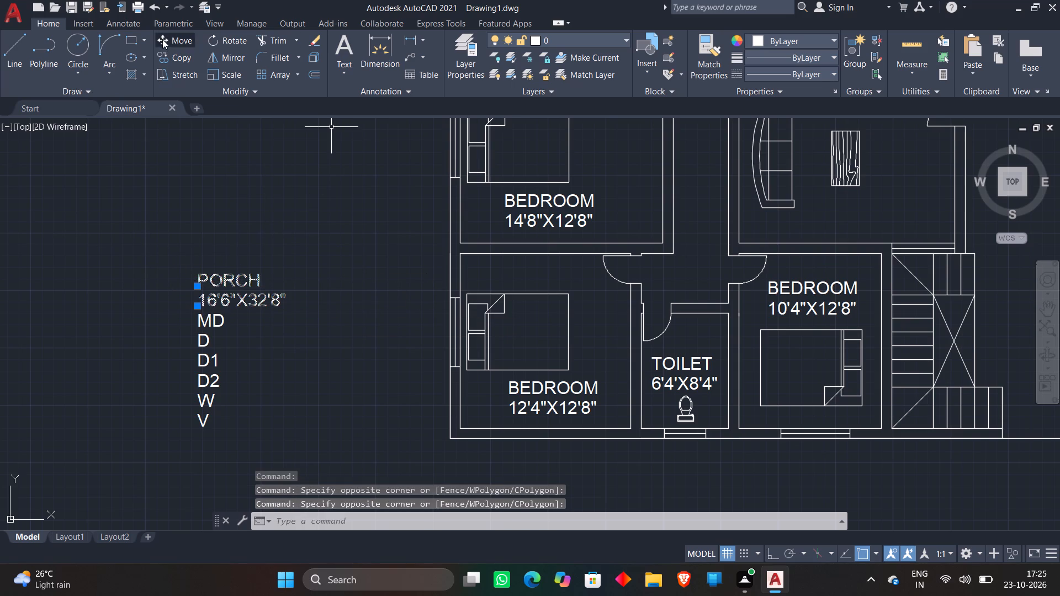
click(226, 306)
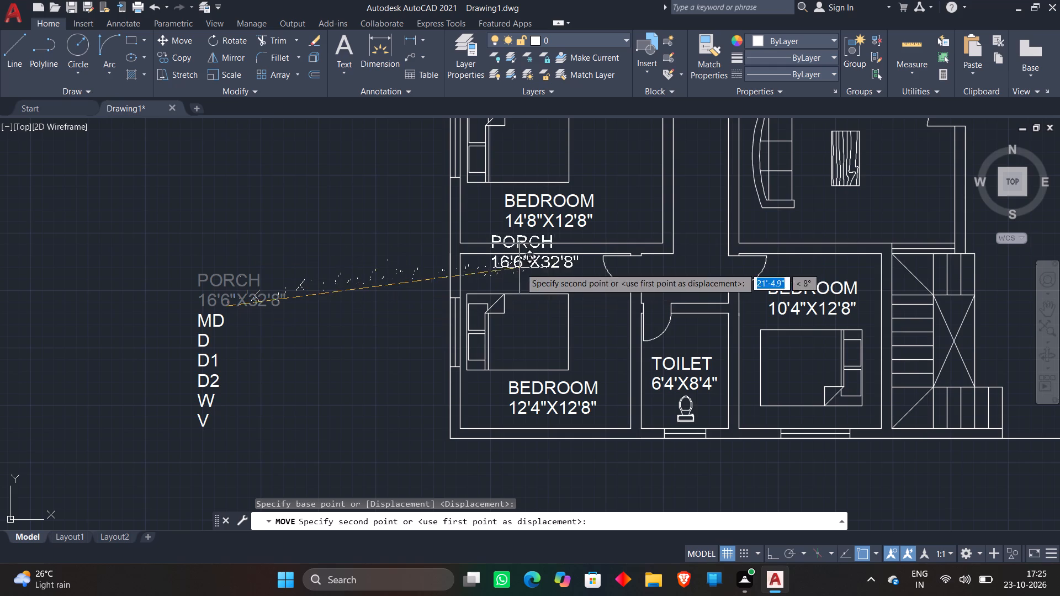
middle_drag(858, 223, 576, 258)
click(782, 353)
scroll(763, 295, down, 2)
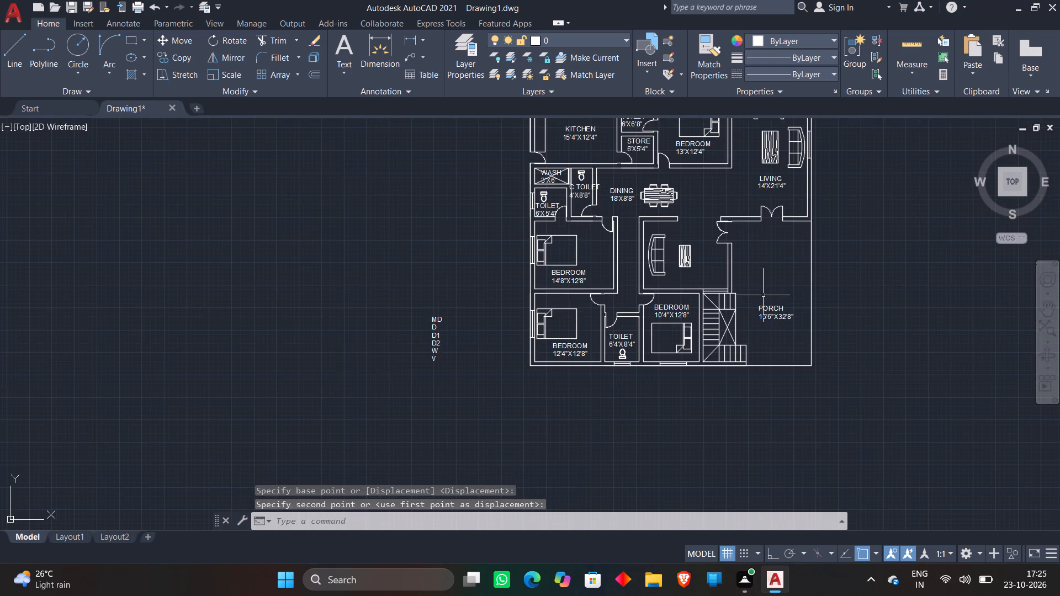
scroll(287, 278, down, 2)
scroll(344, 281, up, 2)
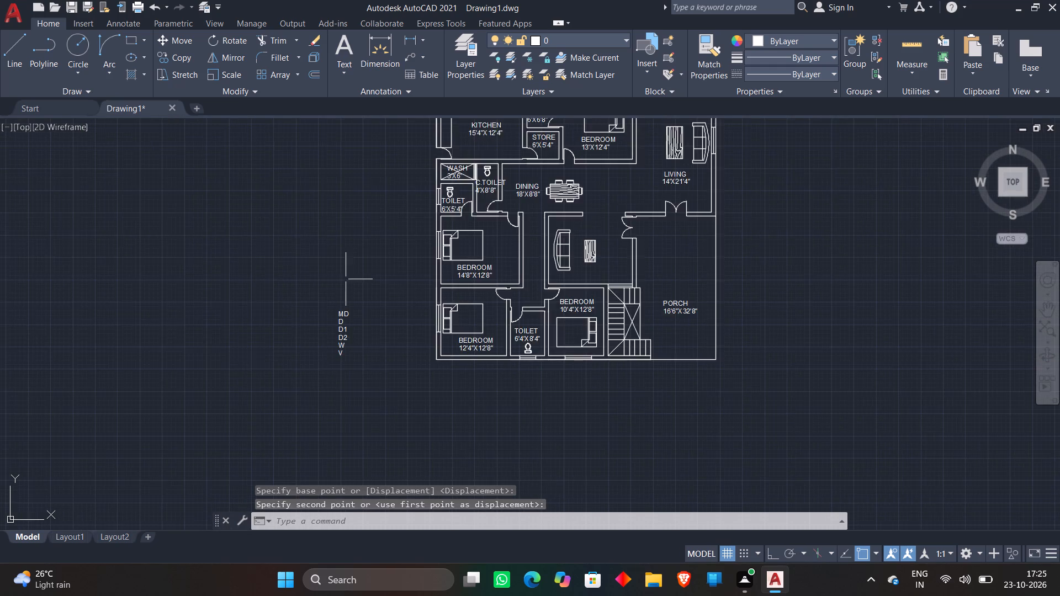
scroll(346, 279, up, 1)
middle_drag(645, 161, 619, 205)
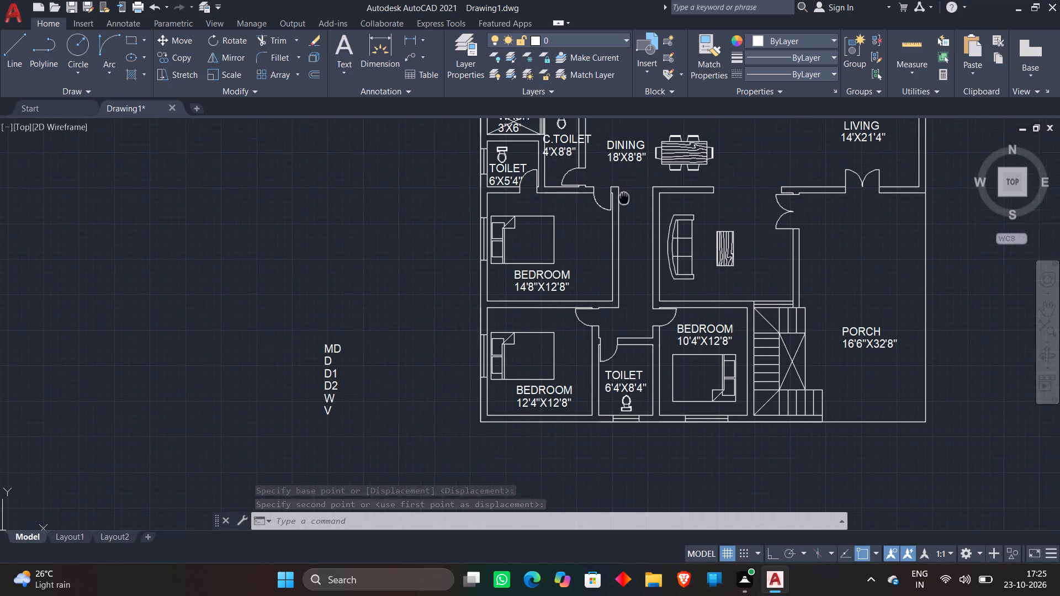
Copy the DINING label and its 18'X8'8" size line into the sofa room beside the porch, above the centre table.
middle_drag(619, 205, 610, 227)
click(611, 221)
click(582, 186)
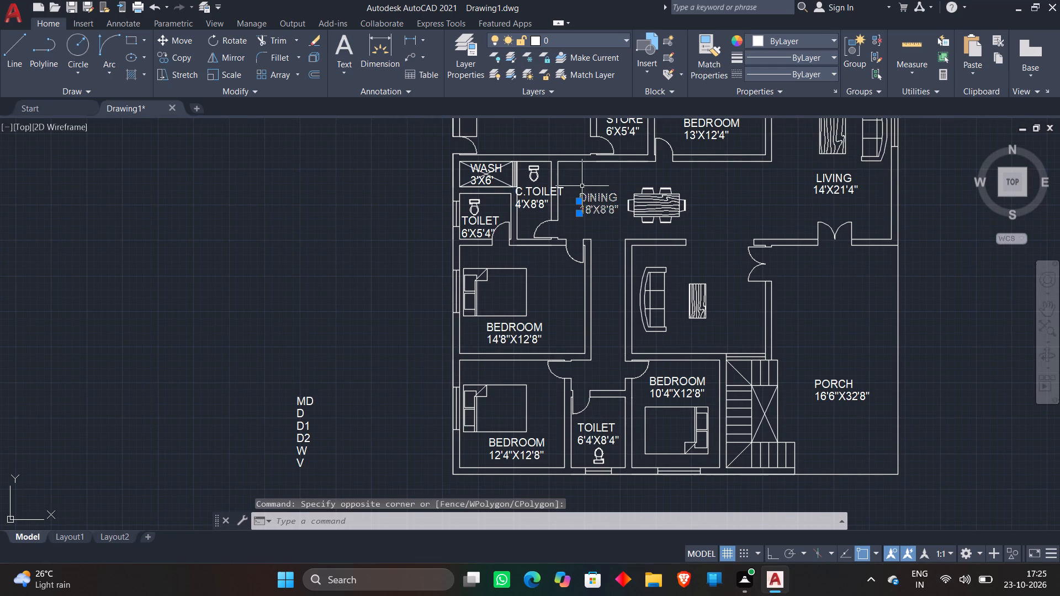
key(ctrl+c)
key(ctrl+v)
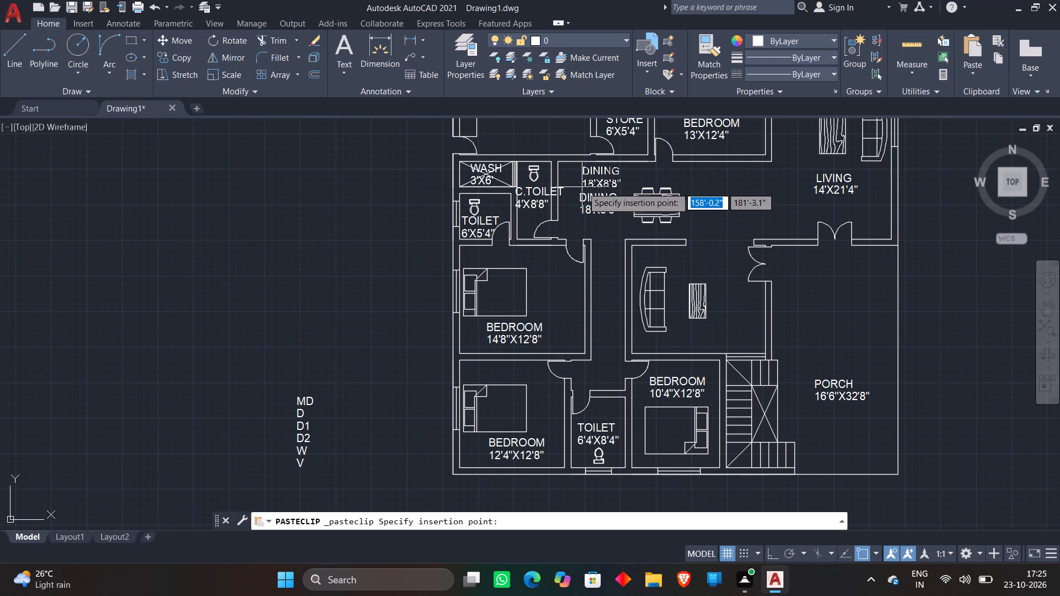
scroll(662, 297, up, 3)
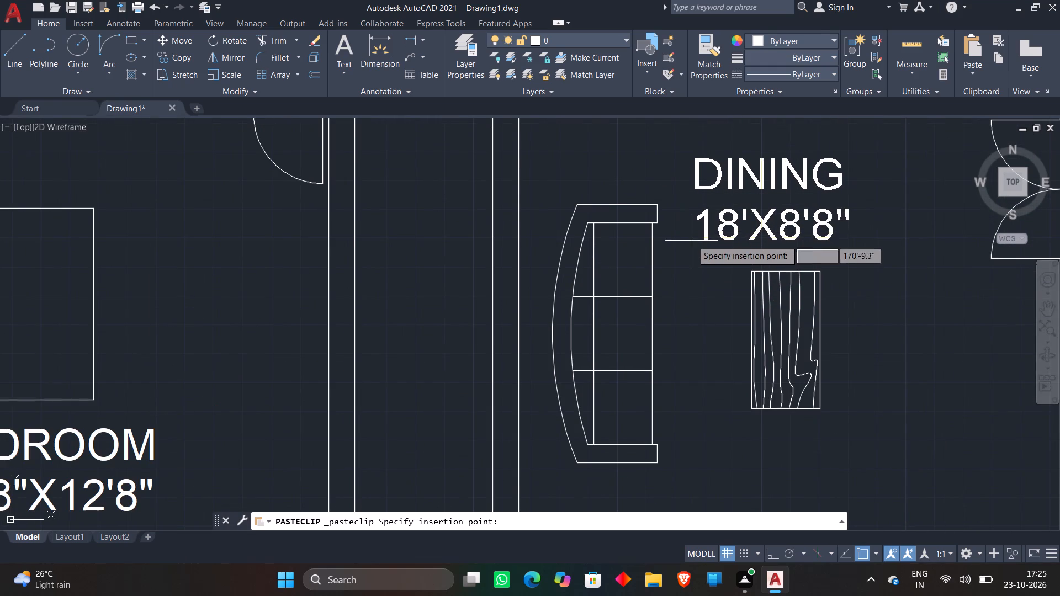
click(698, 220)
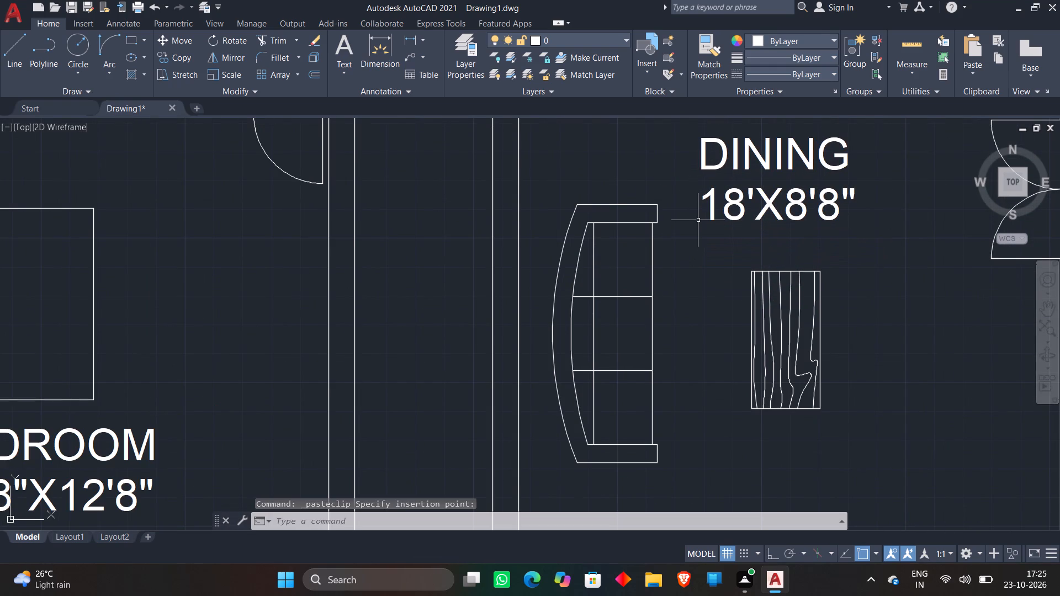
key(space)
key(v)
scroll(702, 232, down, 1)
key(Escape)
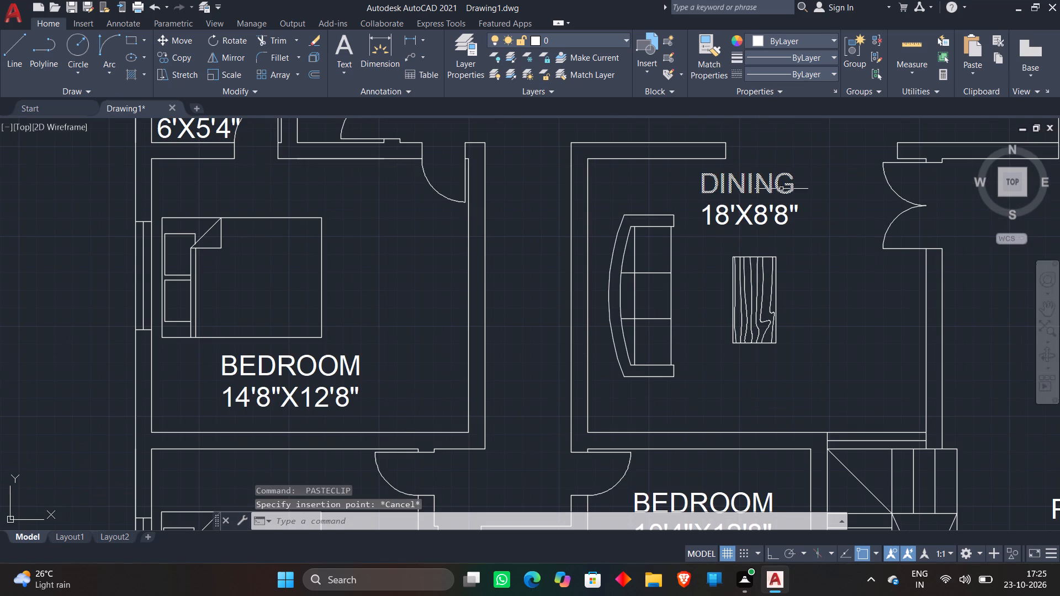
Change the copied room name in the sofa room to DRAWING and its size line to 15'8"X12'4".
double_click(769, 184)
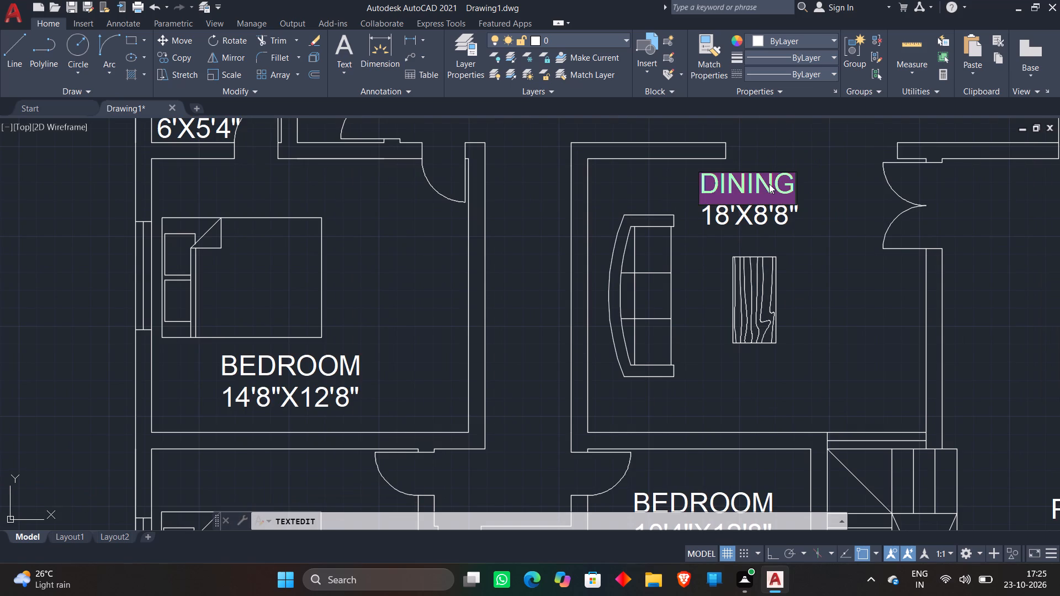
text(DRAWING)
key(Return)
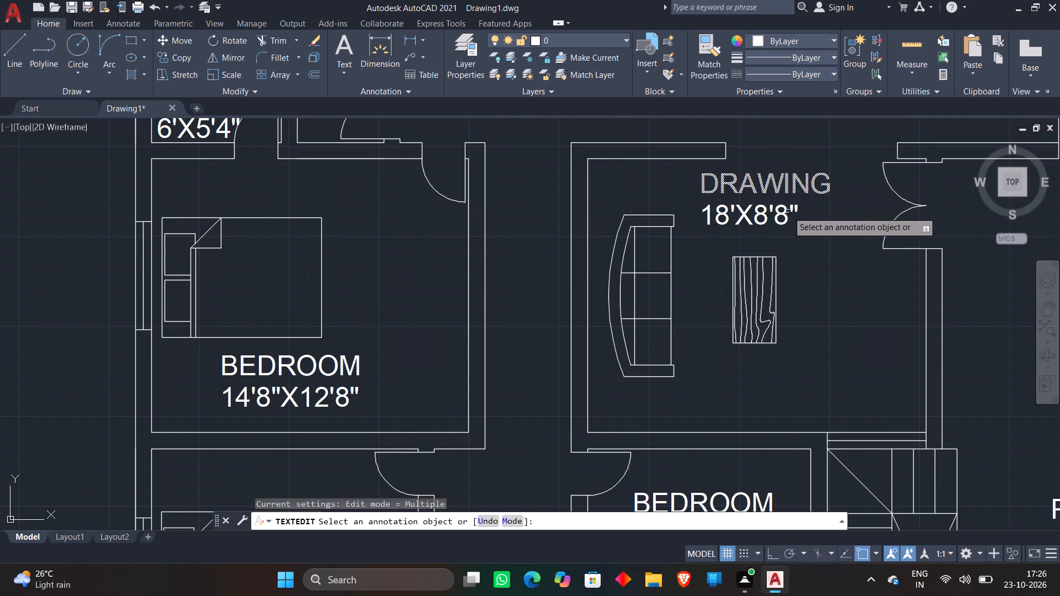
key(space)
double_click(782, 216)
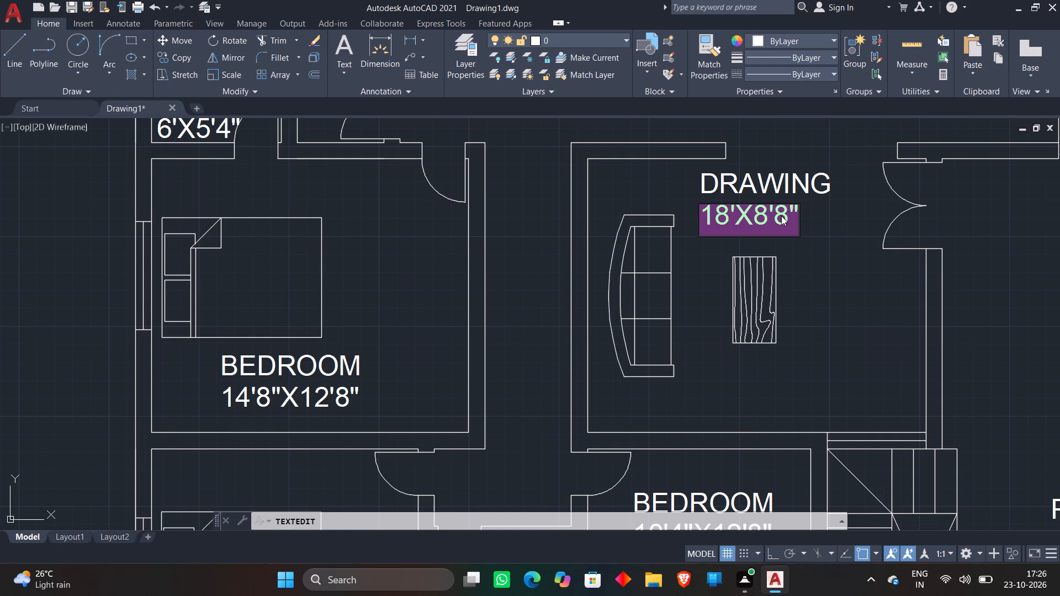
text(15'8"X)
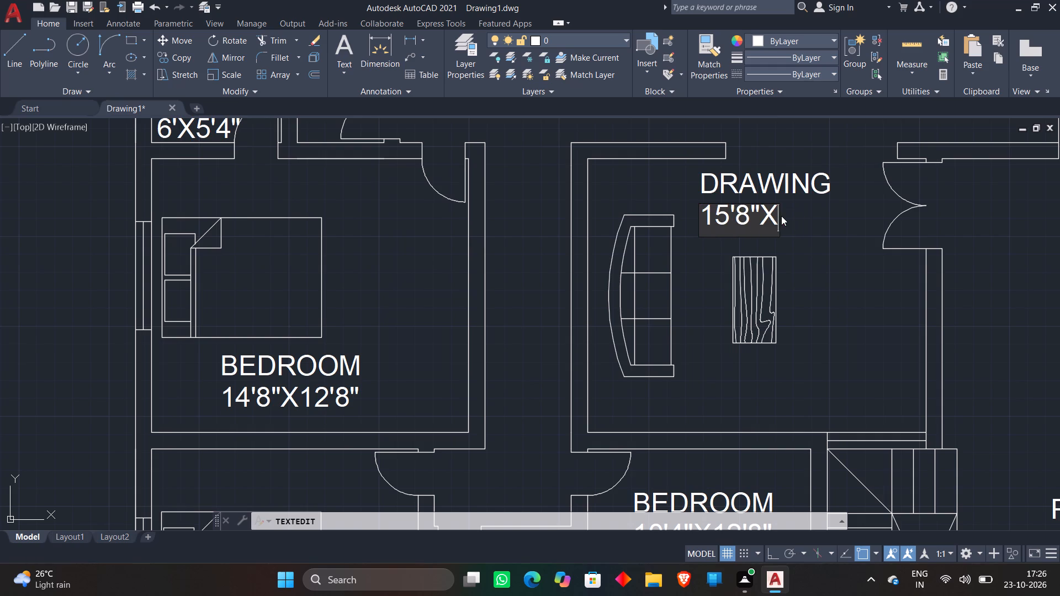
text(12'4")
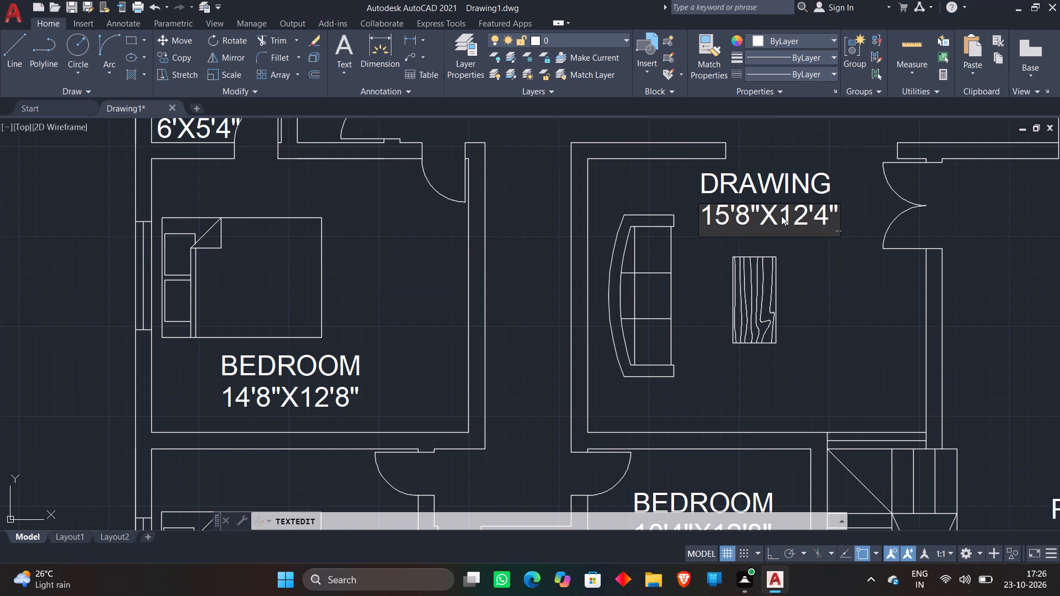
key(Return)
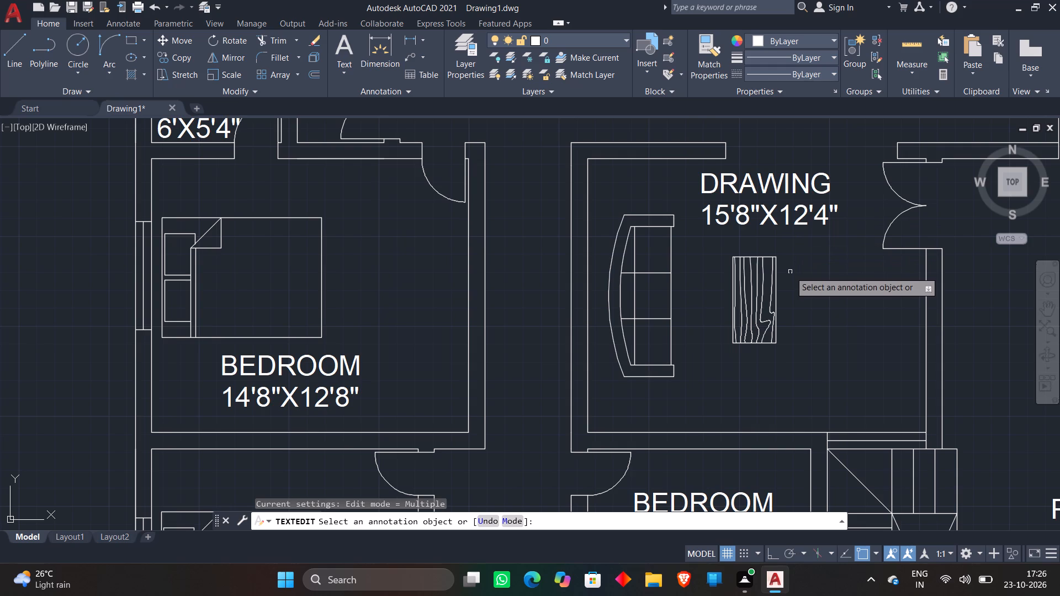
key(space)
Move the MD tag from the list to the double door between the living room and the porch.
scroll(793, 273, down, 4)
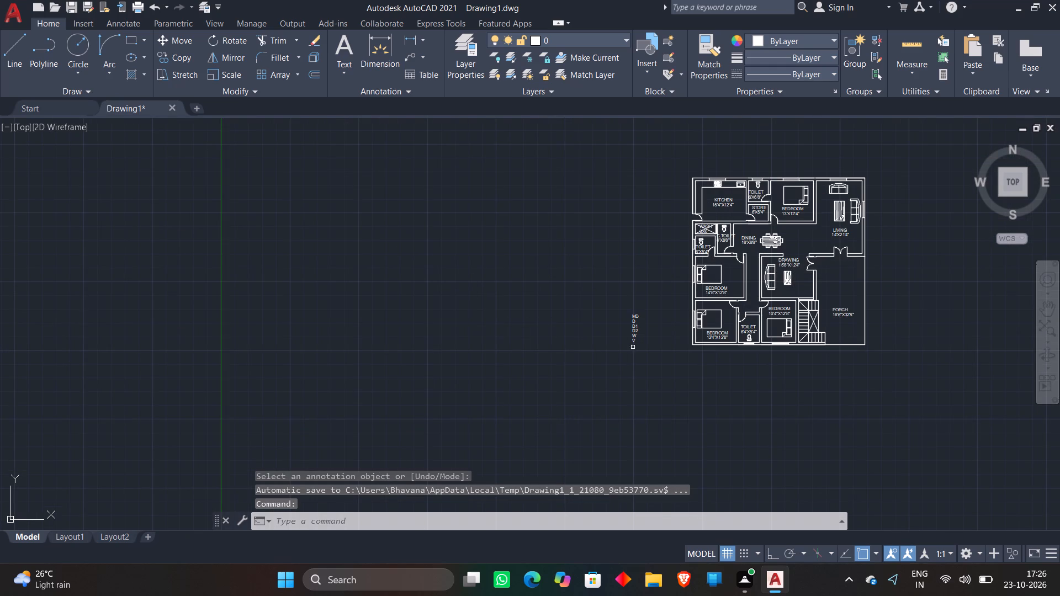
middle_drag(637, 344, 538, 370)
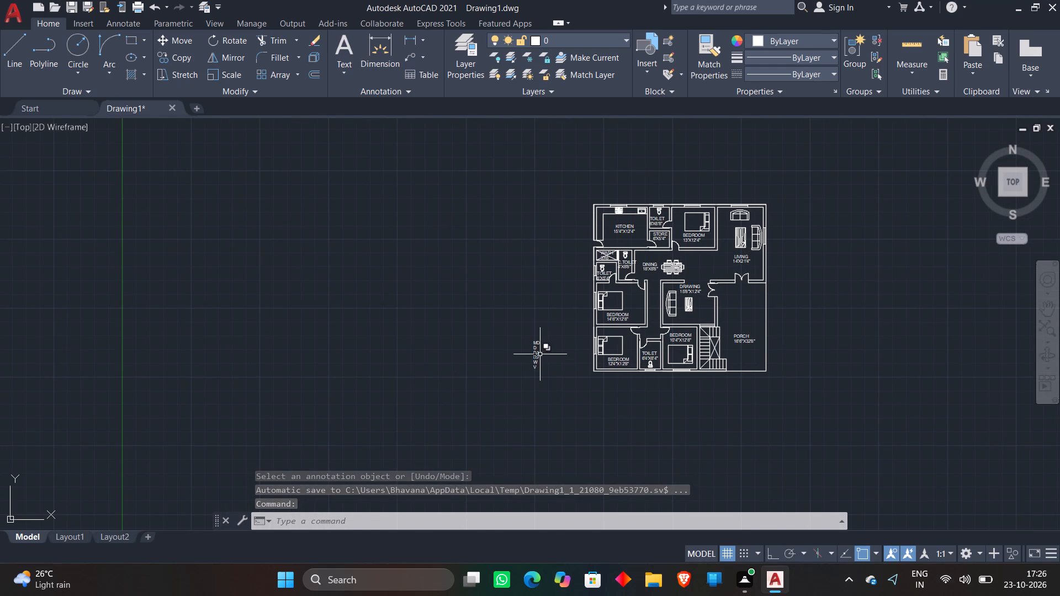
scroll(539, 344, up, 3)
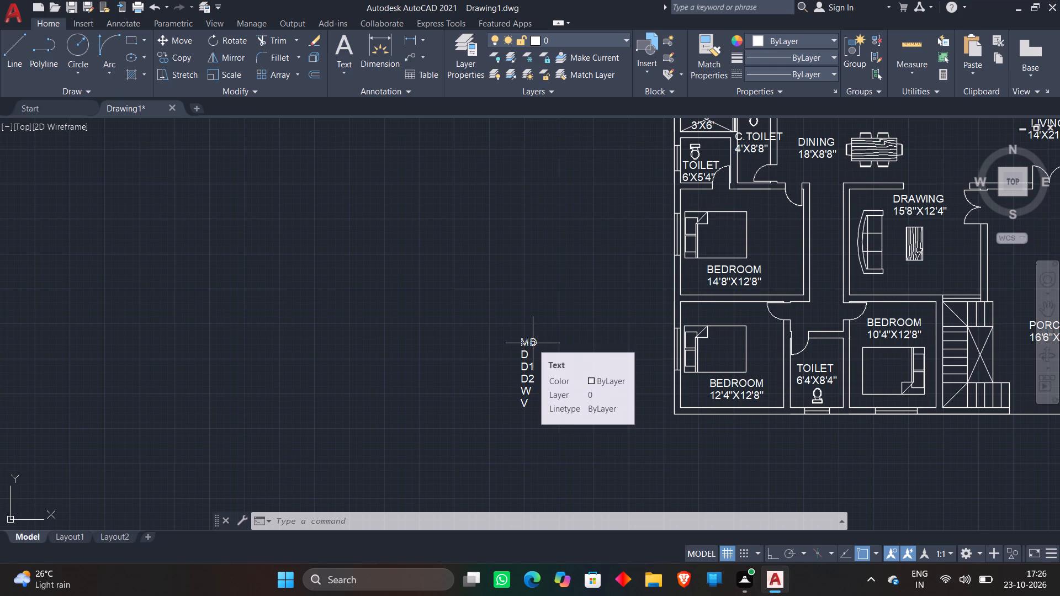
click(533, 343)
scroll(569, 307, down, 1)
middle_drag(569, 307, 511, 323)
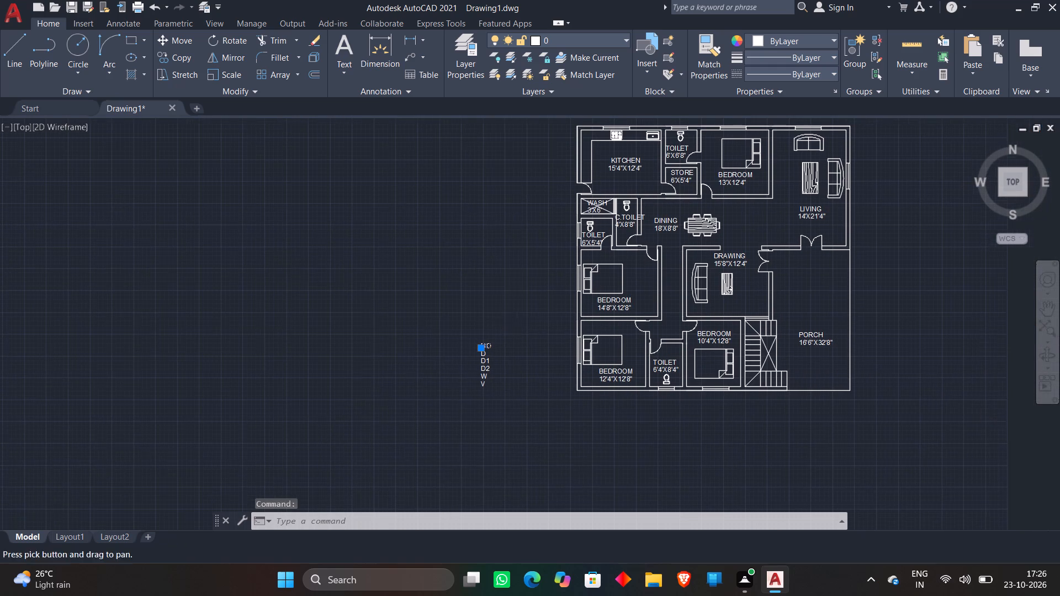
click(162, 35)
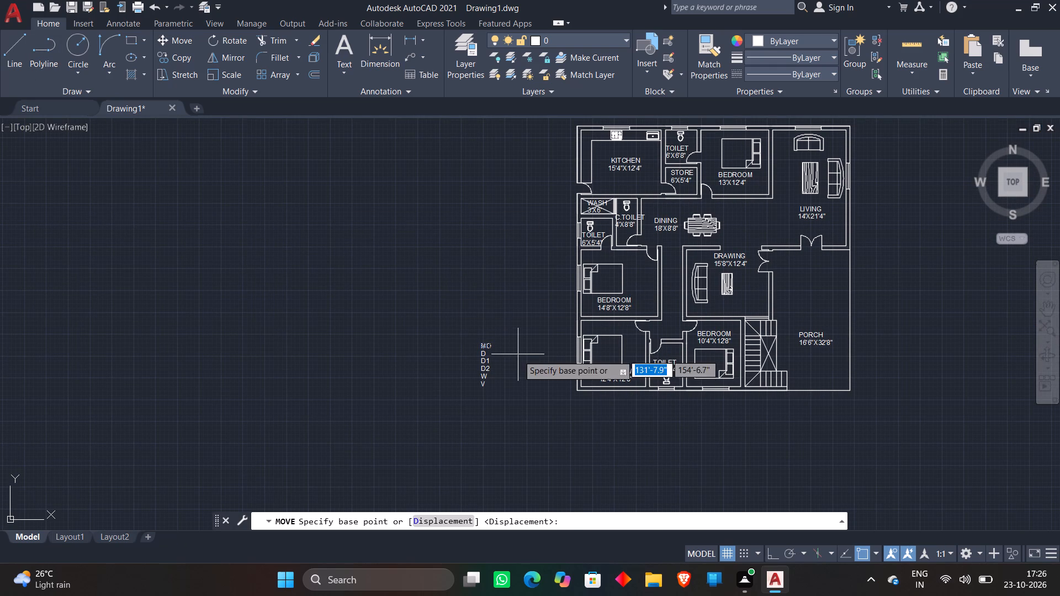
click(488, 345)
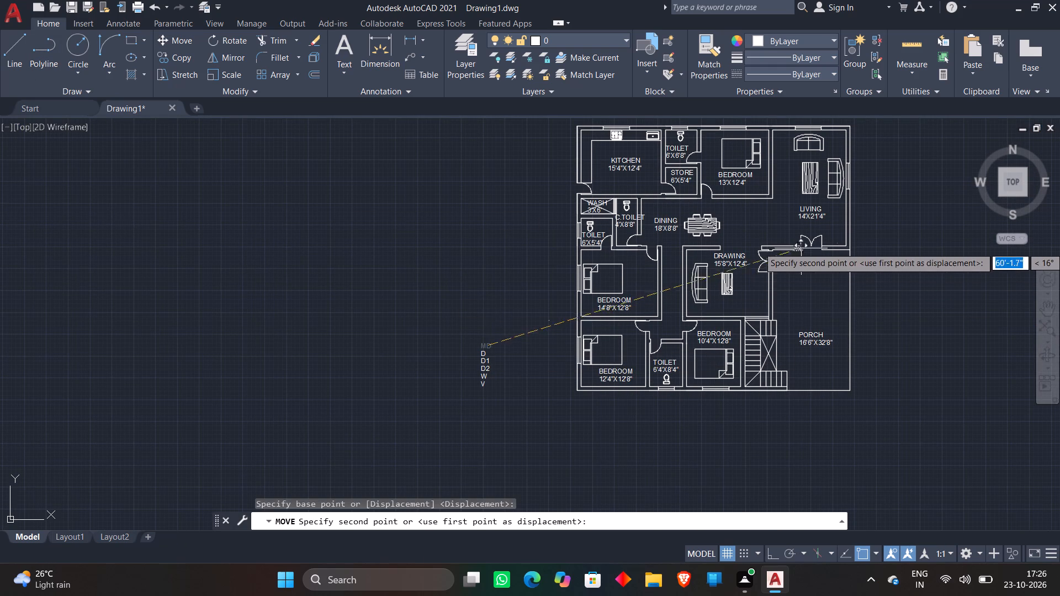
scroll(819, 239, up, 3)
click(784, 284)
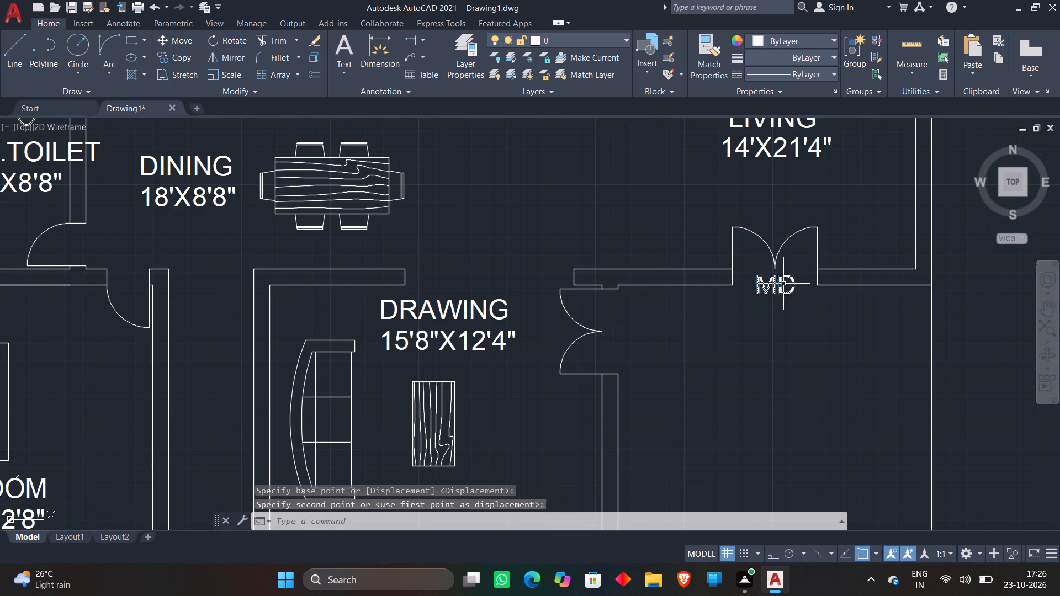
Move the D tag from the list to the double door between the drawing room and the porch.
scroll(783, 284, down, 2)
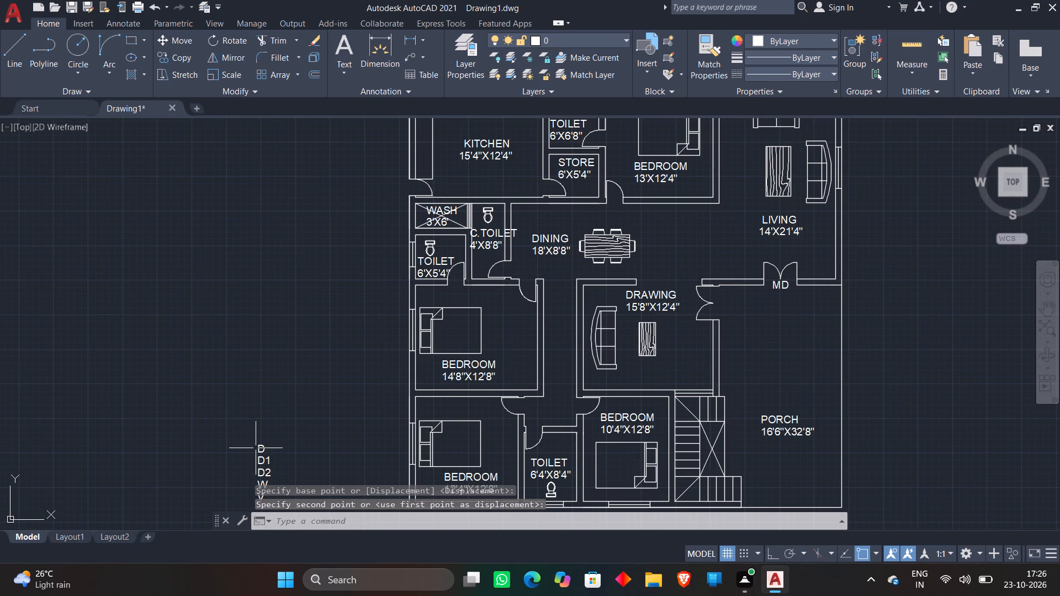
click(257, 448)
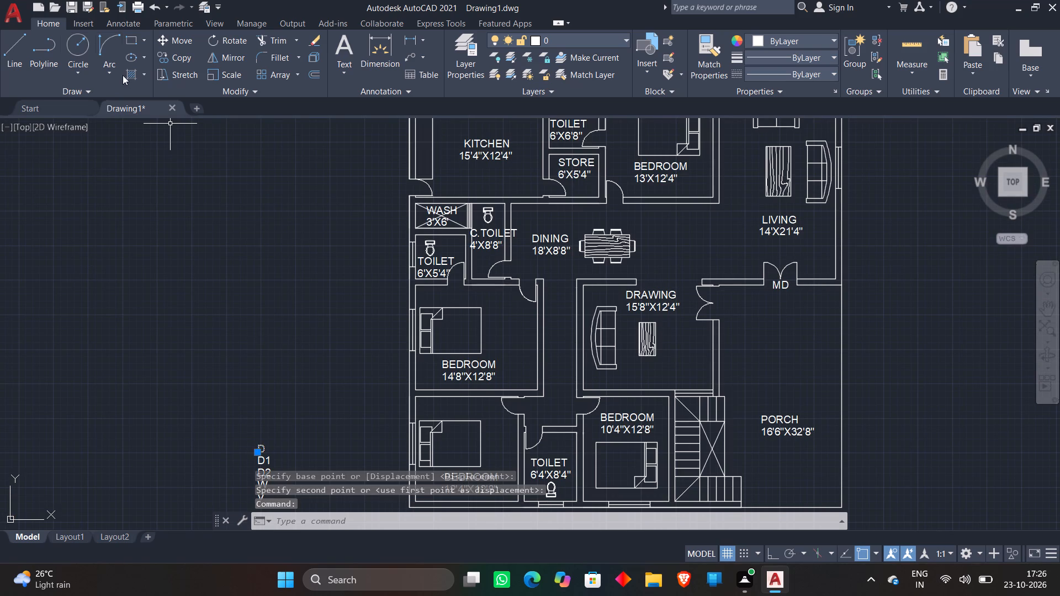
click(167, 45)
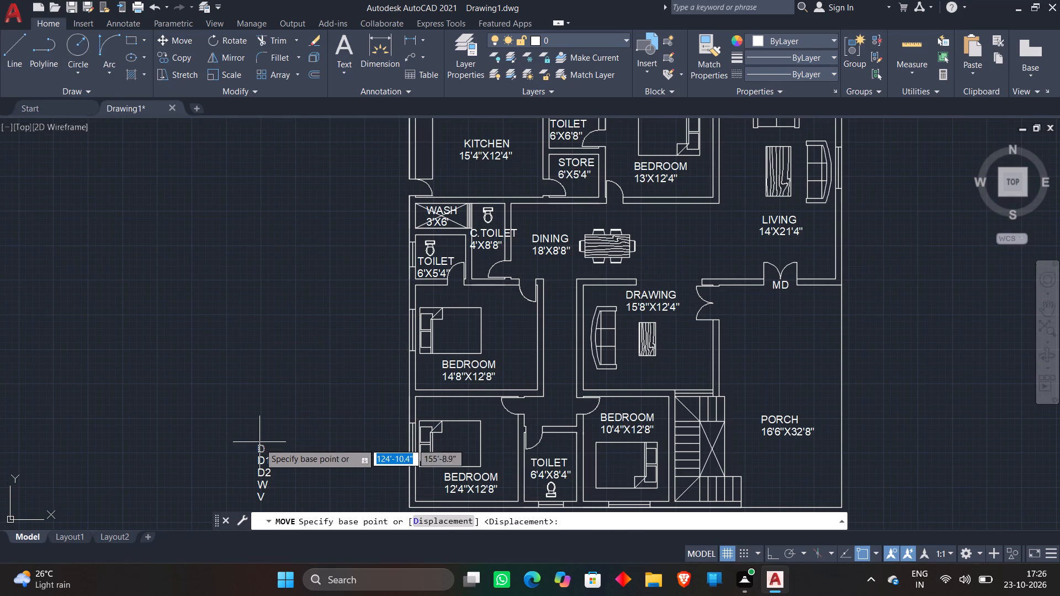
click(261, 450)
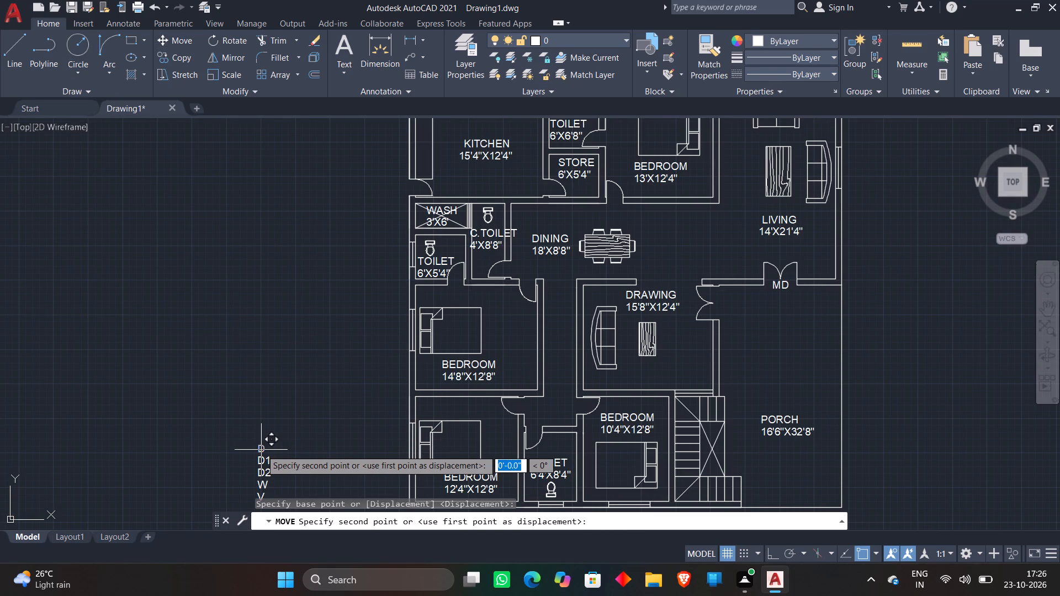
scroll(720, 295, up, 3)
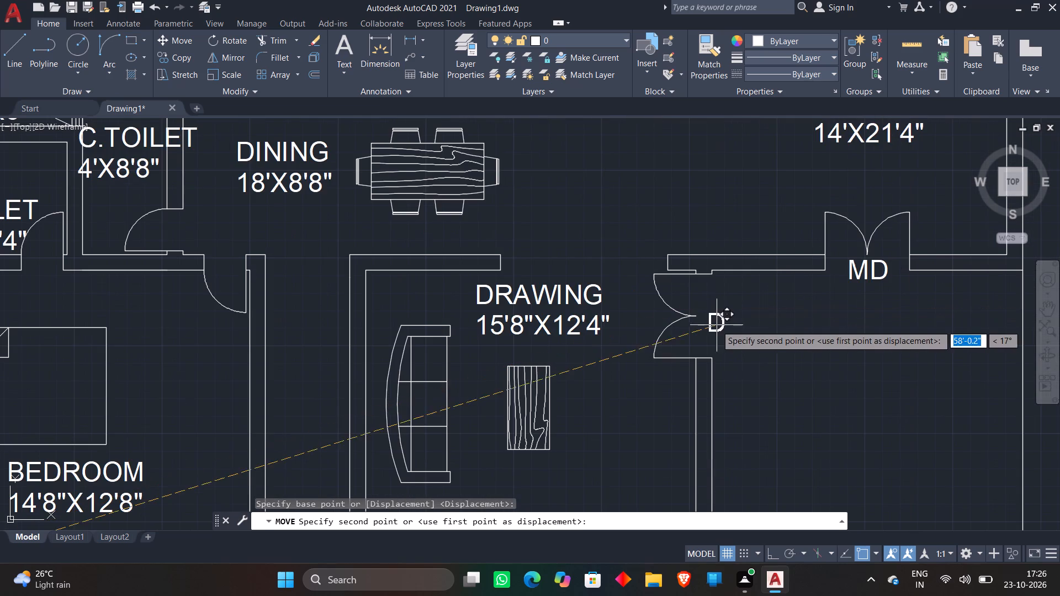
click(712, 321)
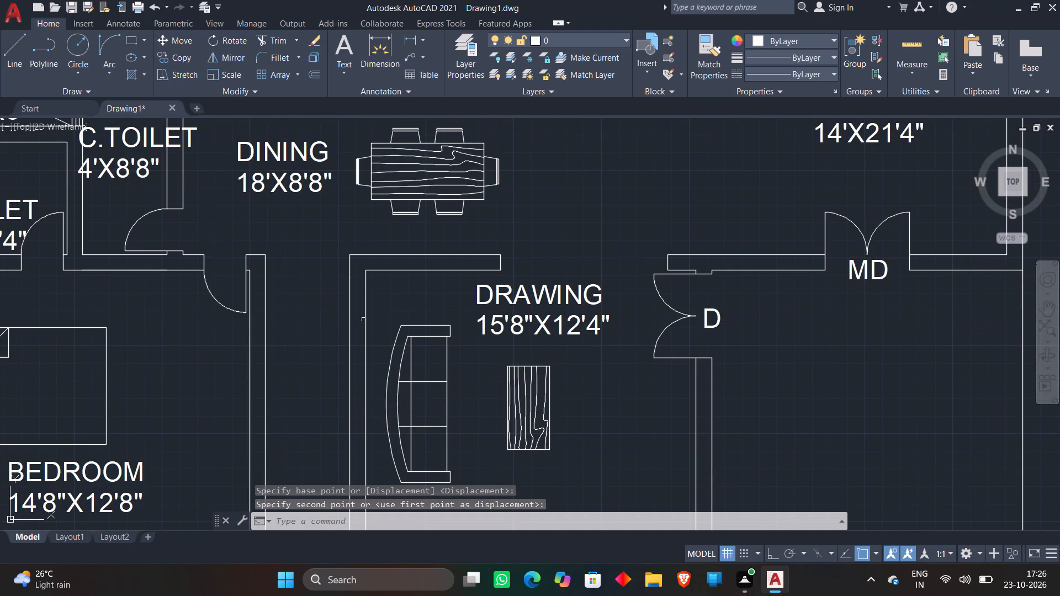
Move the D1 tag from the list to the door of the 12'4"X12'8" bedroom.
scroll(378, 313, down, 5)
scroll(244, 382, up, 2)
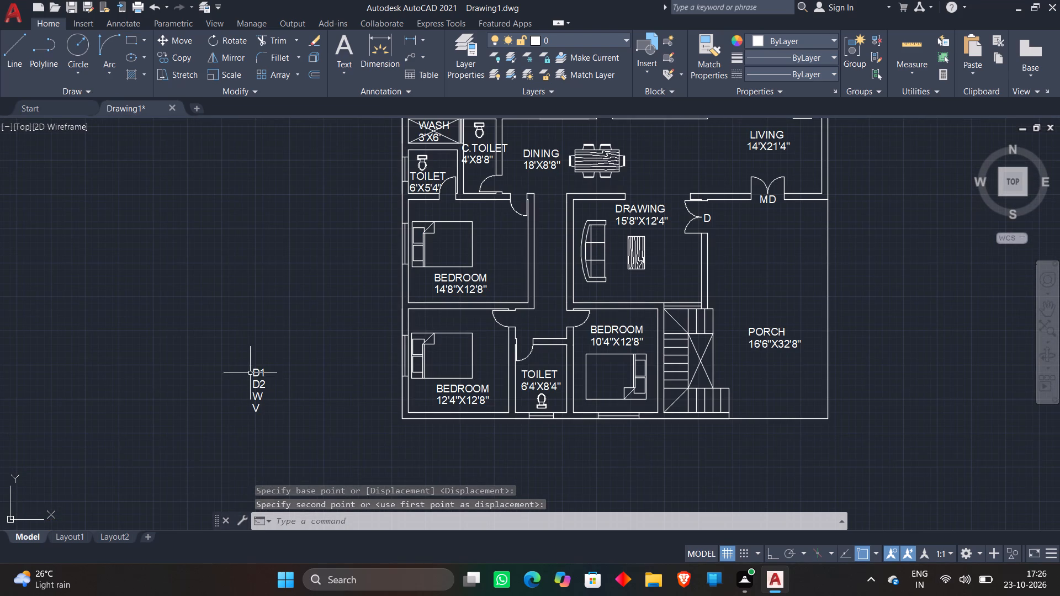
click(256, 372)
click(175, 38)
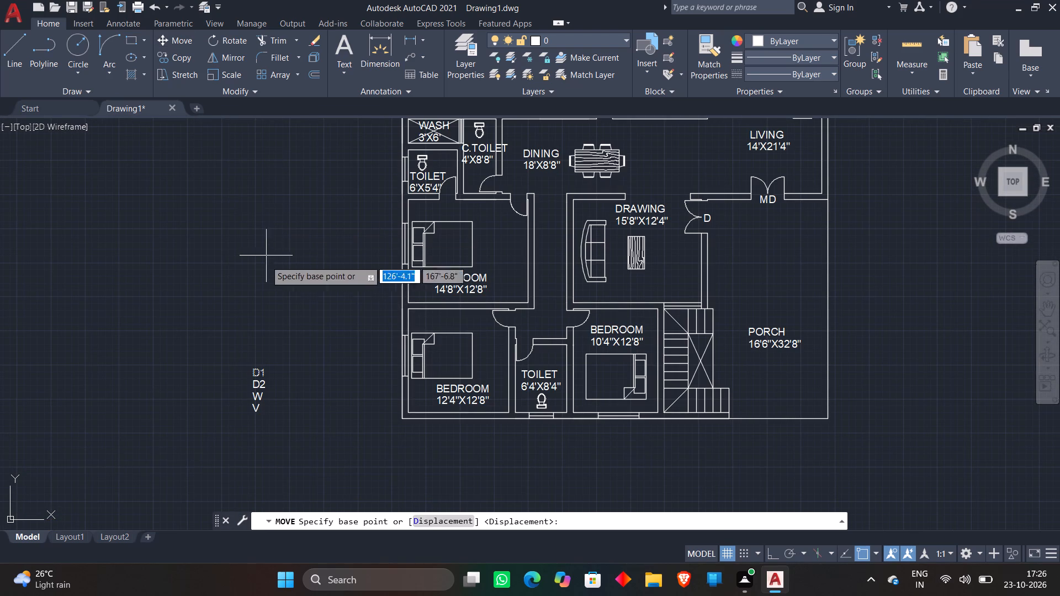
click(259, 372)
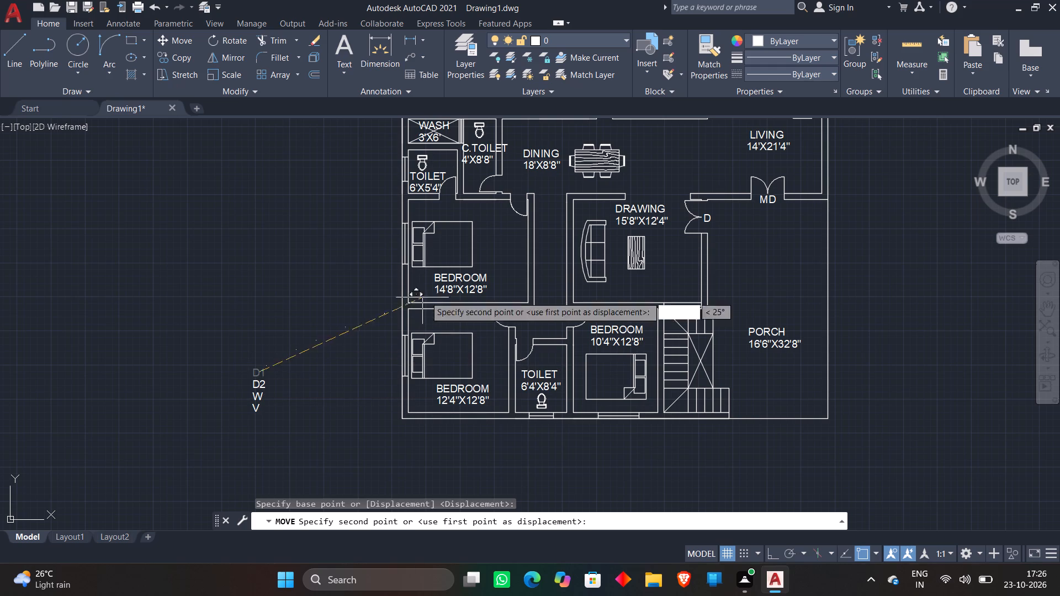
scroll(553, 273, up, 4)
click(380, 453)
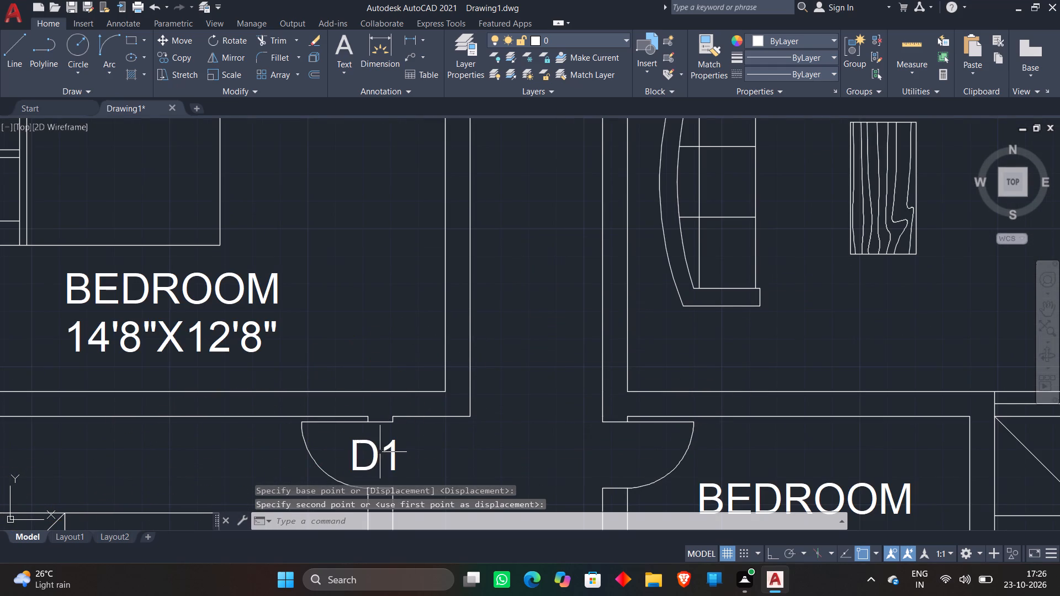
Copy the D1 tag to the doors of the 10'4"X12'8" and 14'8"X12'8" bedrooms.
click(378, 451)
right_click(461, 432)
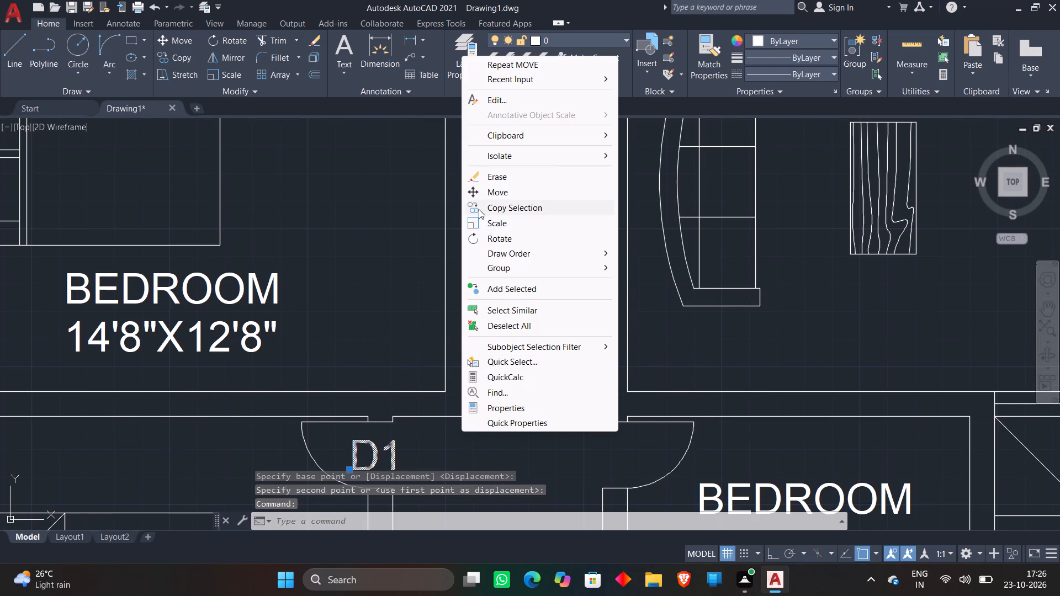
click(479, 209)
click(364, 453)
click(618, 454)
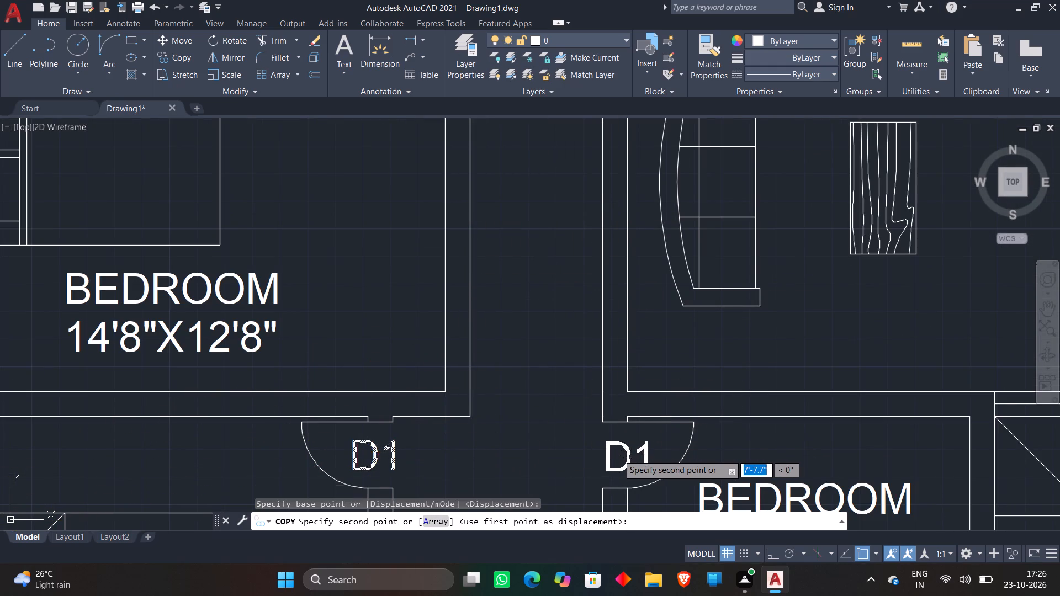
scroll(609, 345, down, 4)
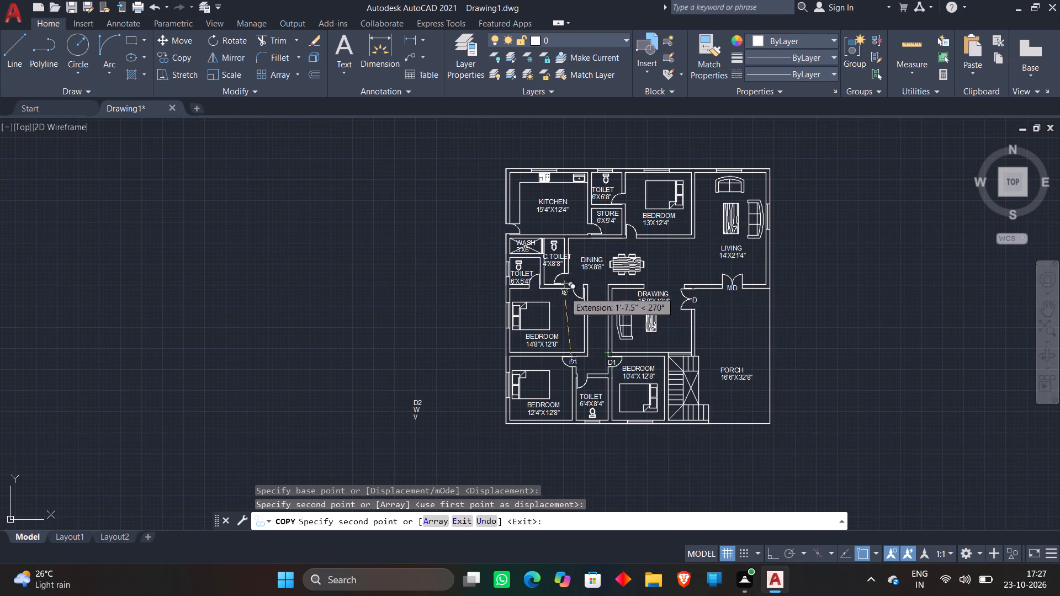
scroll(600, 275, up, 3)
scroll(502, 308, up, 3)
click(470, 340)
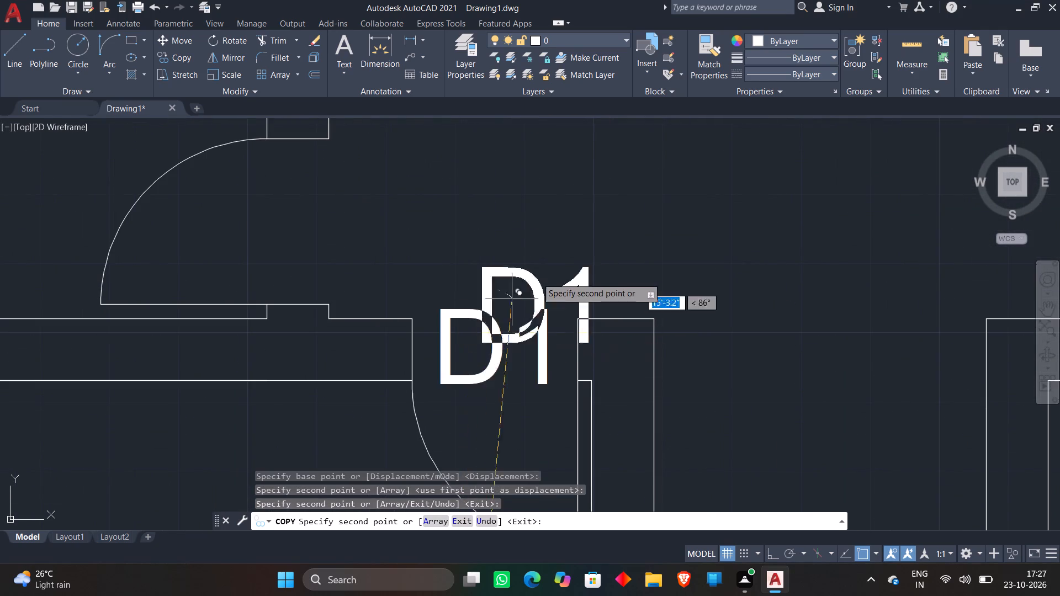
Place further D1 copies at the kitchen's outer door and the door of the 13'X12'4" bedroom.
scroll(549, 267, down, 6)
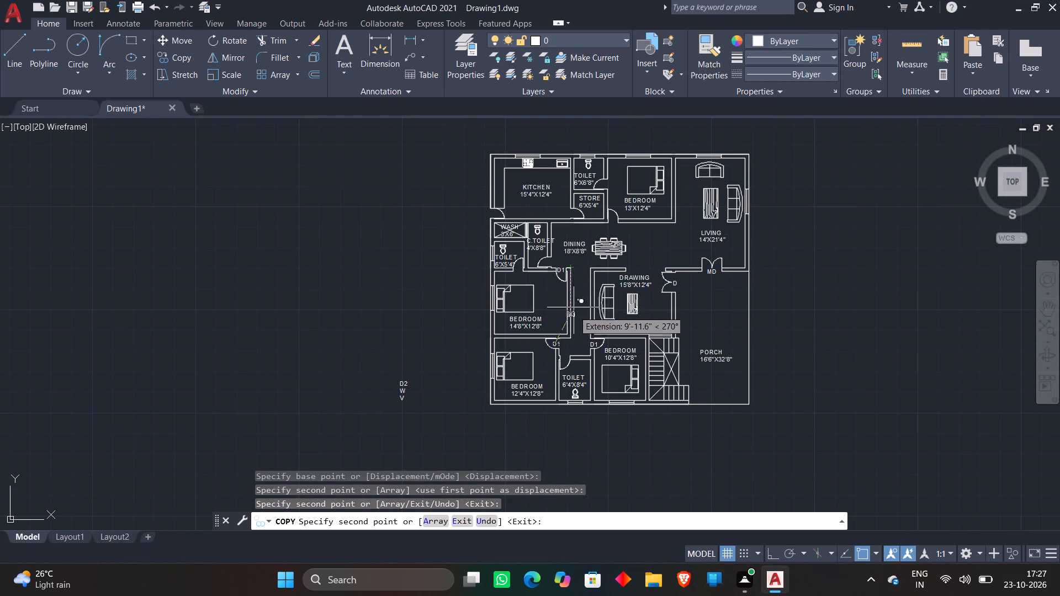
scroll(563, 200, up, 3)
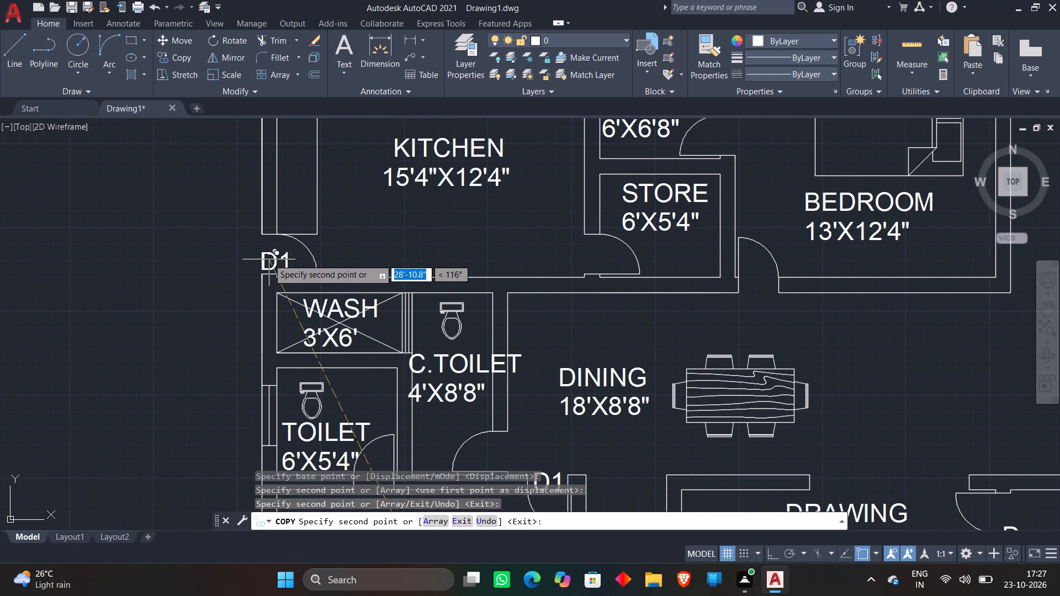
click(269, 253)
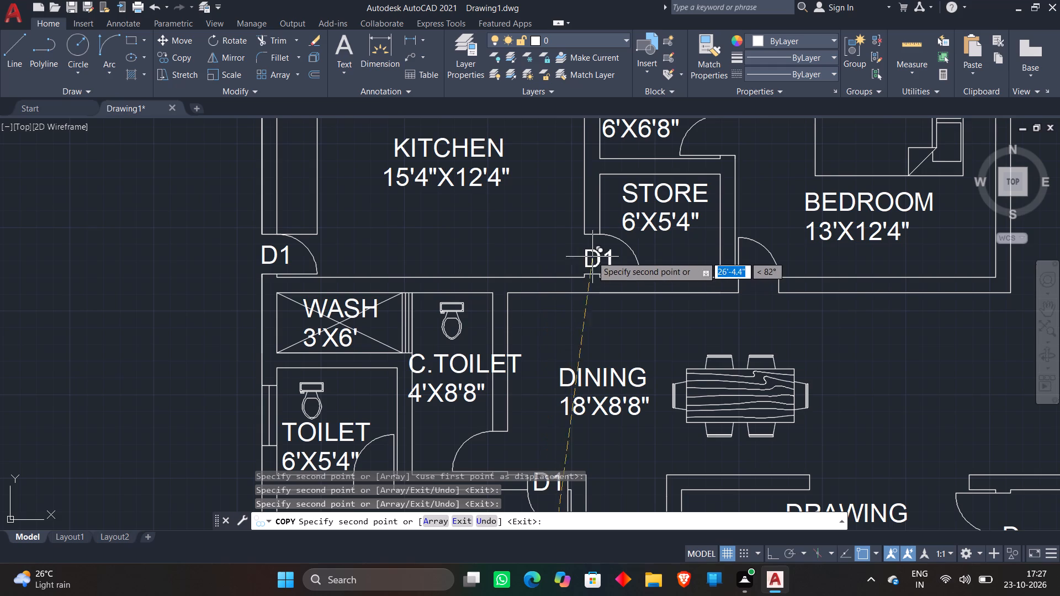
scroll(520, 251, down, 2)
middle_drag(516, 247, 486, 274)
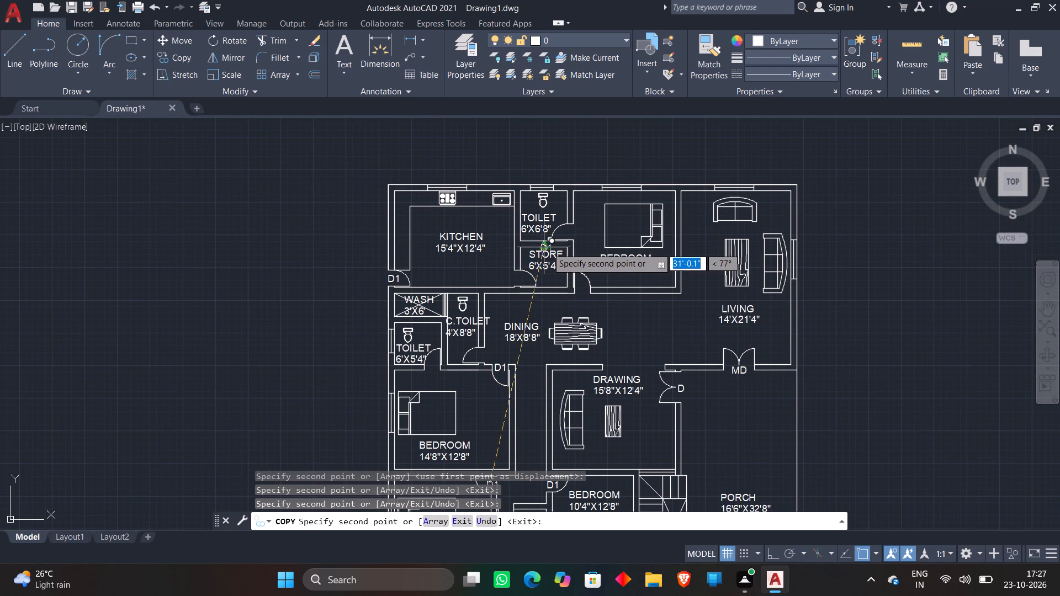
scroll(590, 279, up, 3)
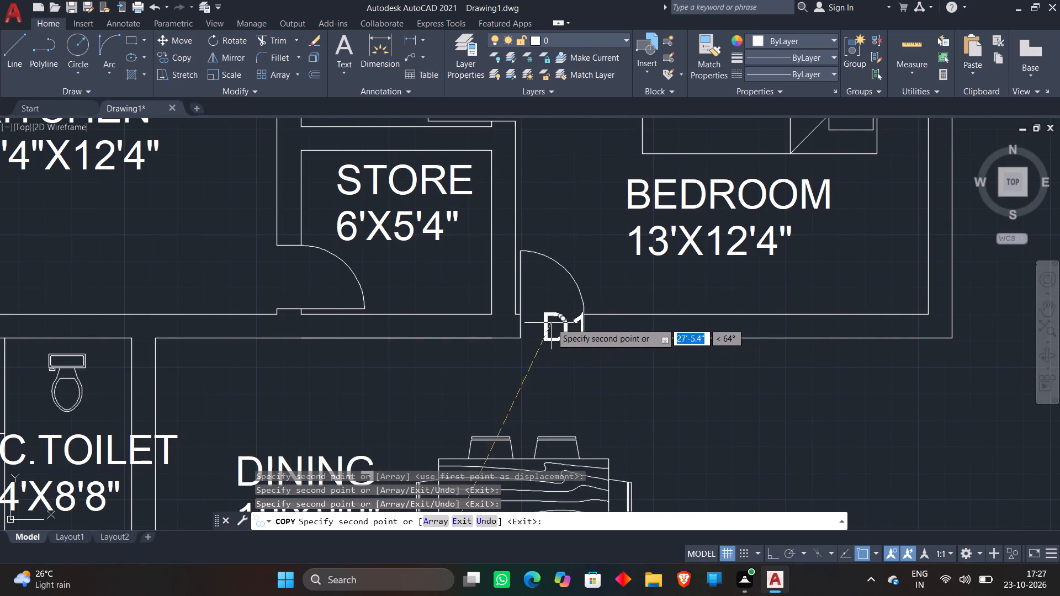
click(541, 322)
scroll(545, 321, down, 4)
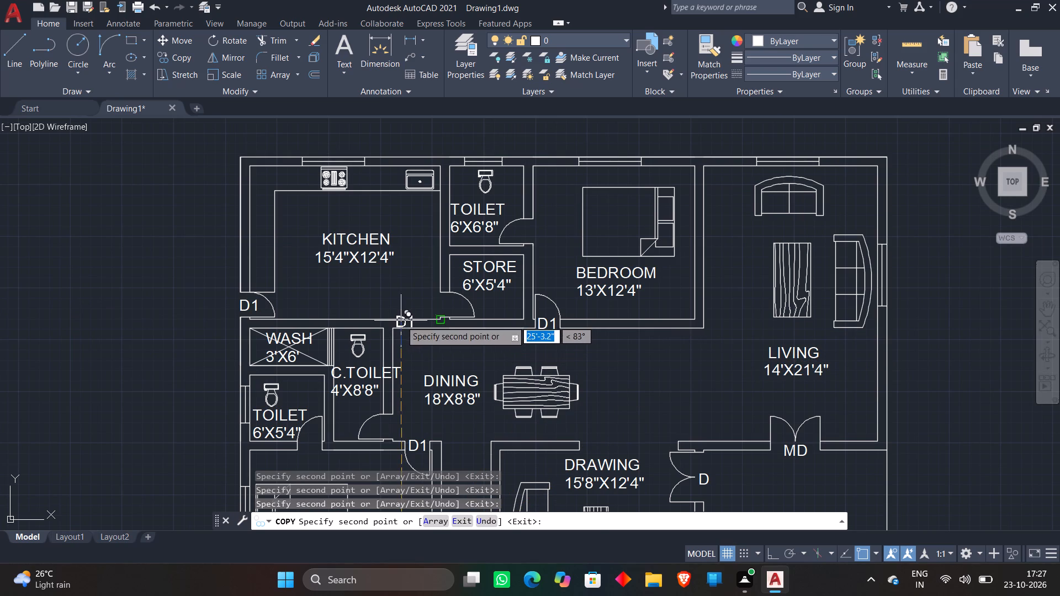
key(Escape)
Extend the store door's jamb line and the C.TOILET's dining-side wall line across the wall below the kitchen.
scroll(374, 318, up, 1)
key(e)
key(x)
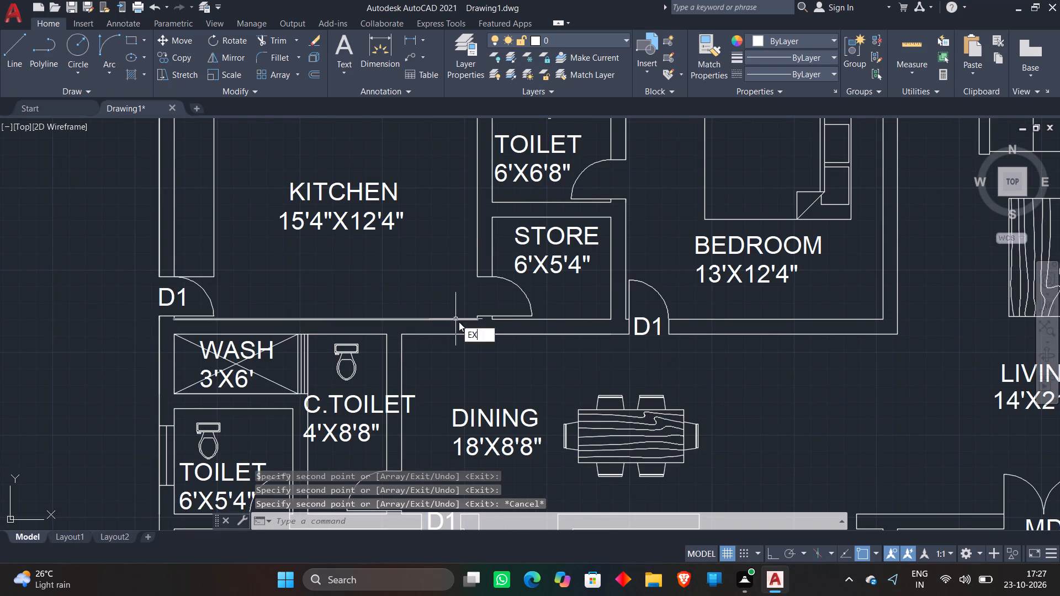
key(space)
scroll(476, 319, up, 4)
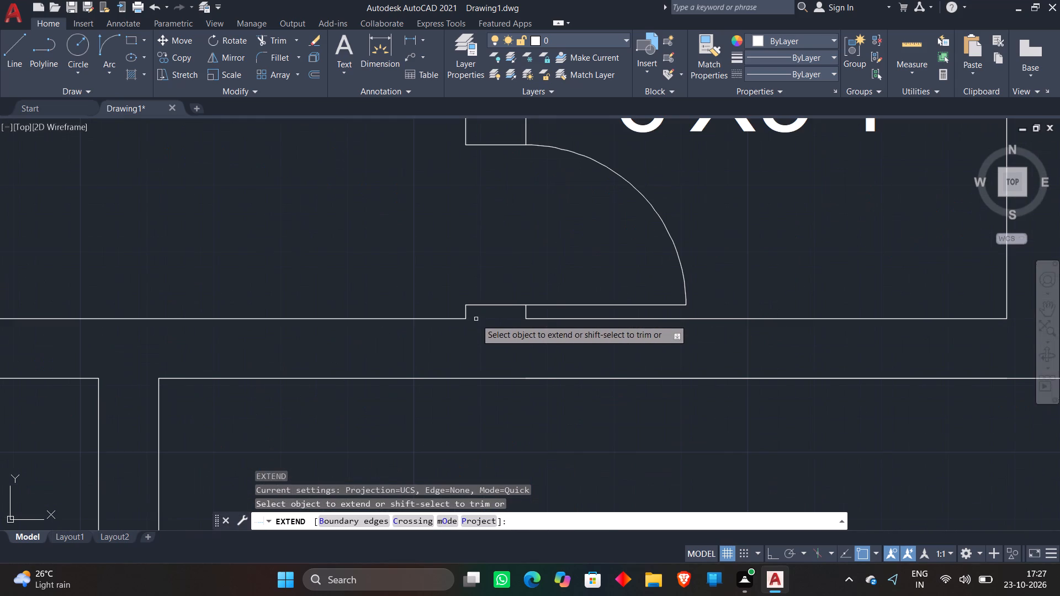
click(464, 312)
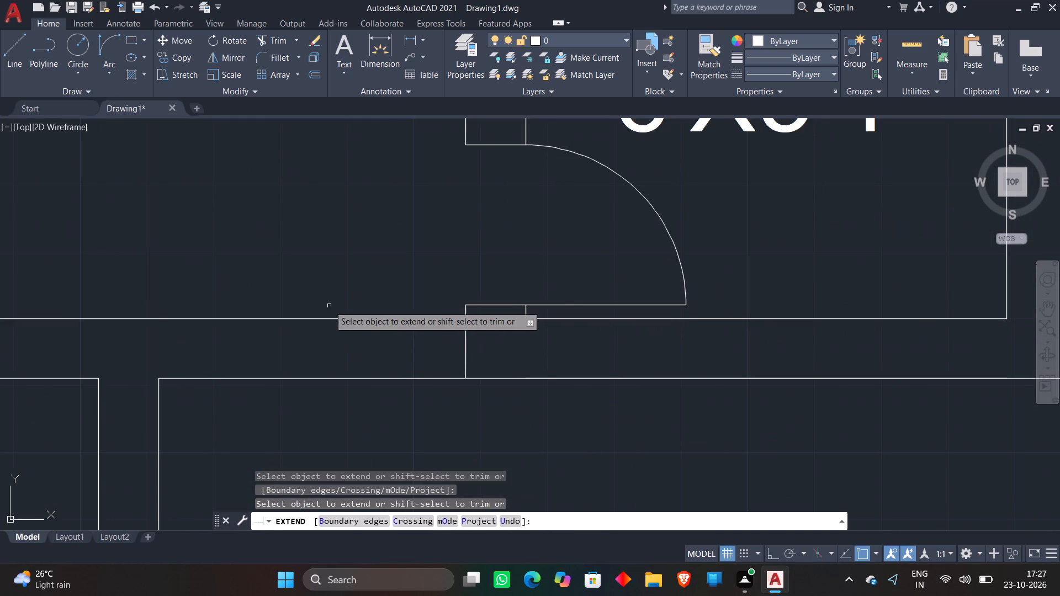
click(158, 389)
key(Escape)
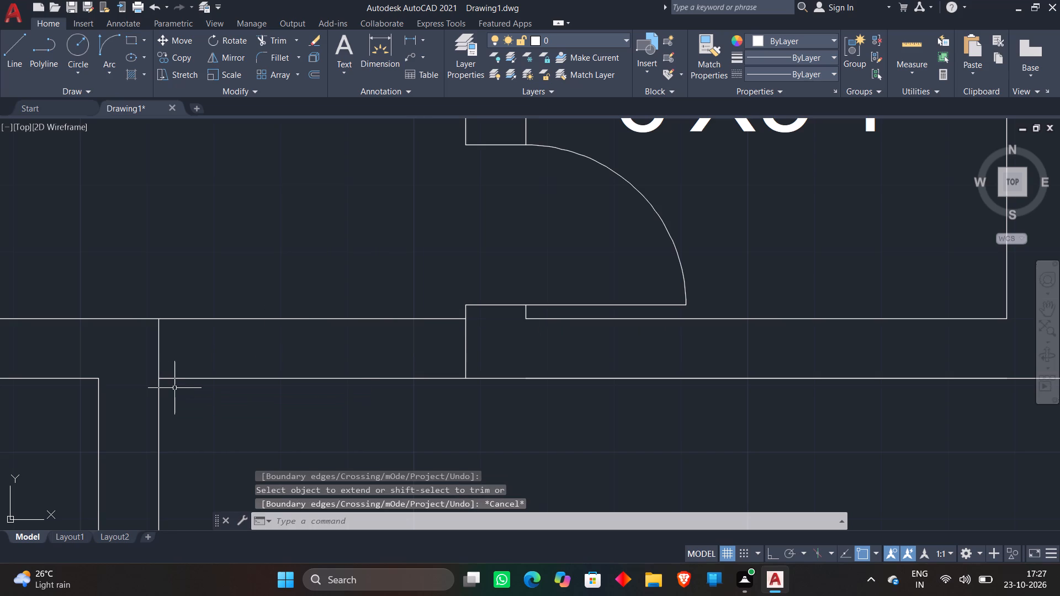
Trim away the kitchen-side wall line between the C.TOILET wall and the store door jamb.
text(TR)
key(space)
click(324, 307)
click(317, 343)
scroll(330, 296, down, 3)
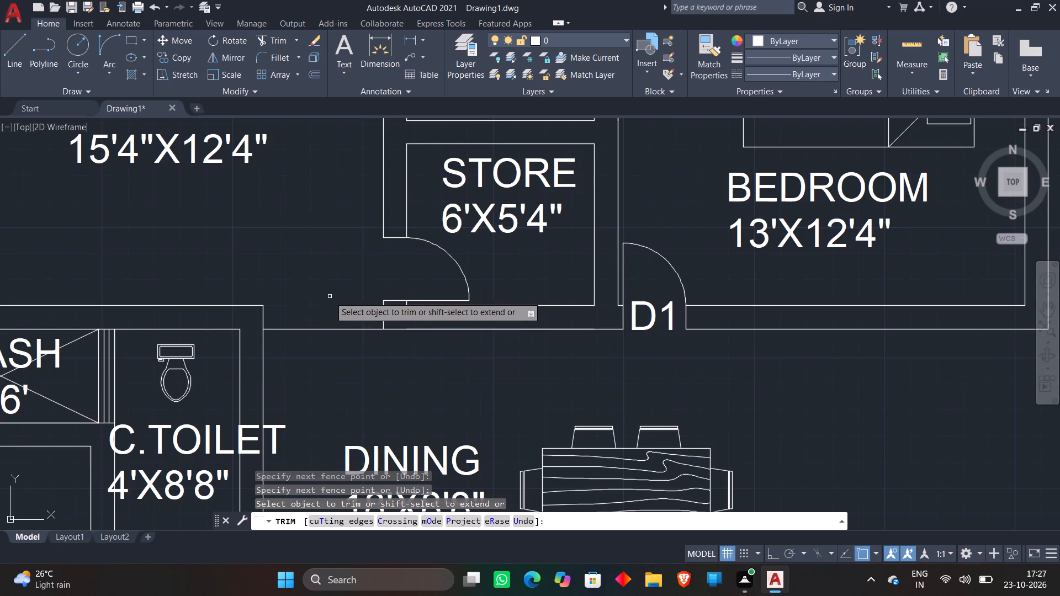
key(Escape)
Move the D2 tag from the list to the door of the 6'4"X8'4" toilet.
scroll(344, 365, down, 3)
middle_drag(344, 365, 328, 284)
scroll(330, 287, up, 1)
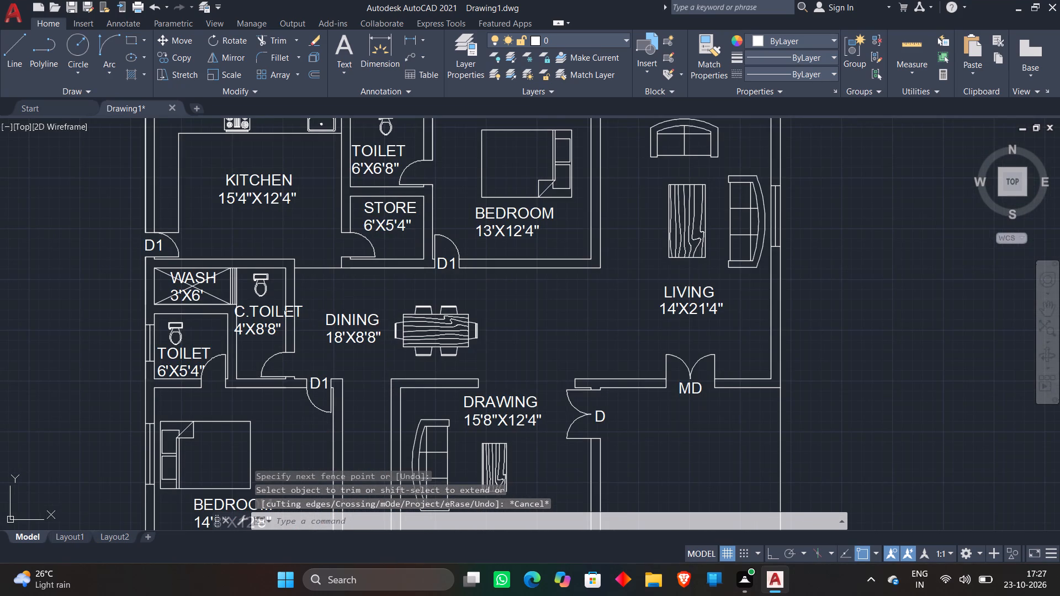
scroll(375, 281, down, 3)
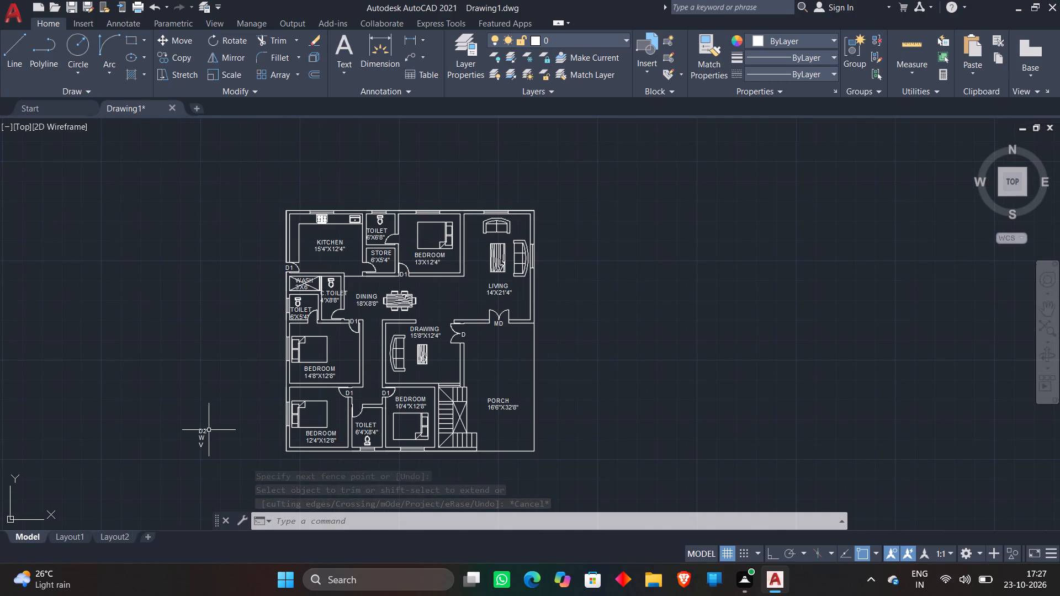
click(208, 430)
click(199, 430)
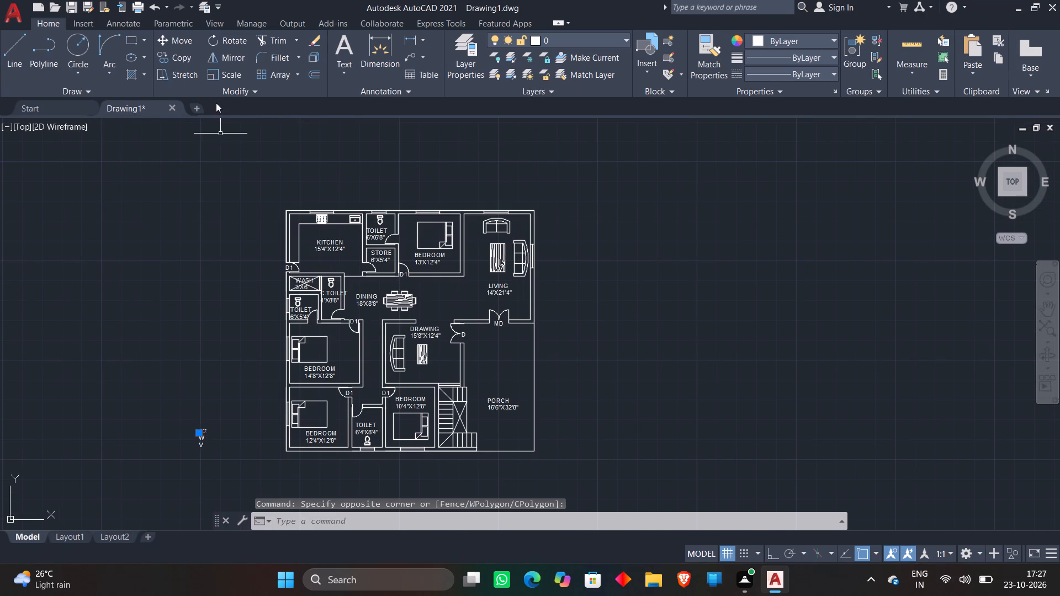
click(173, 36)
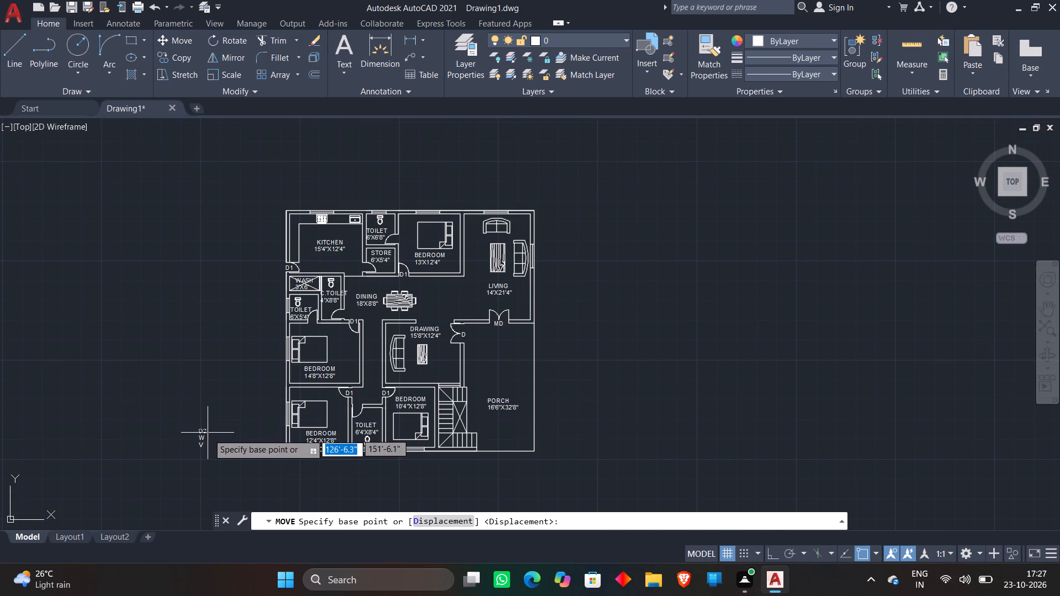
scroll(208, 434, up, 2)
click(187, 430)
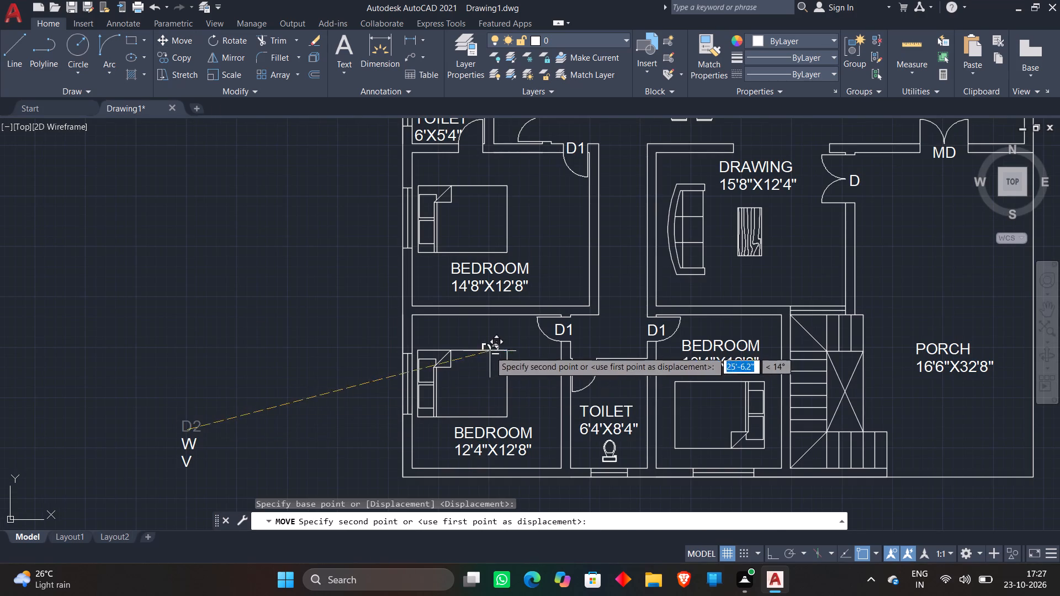
scroll(577, 362, up, 3)
click(582, 394)
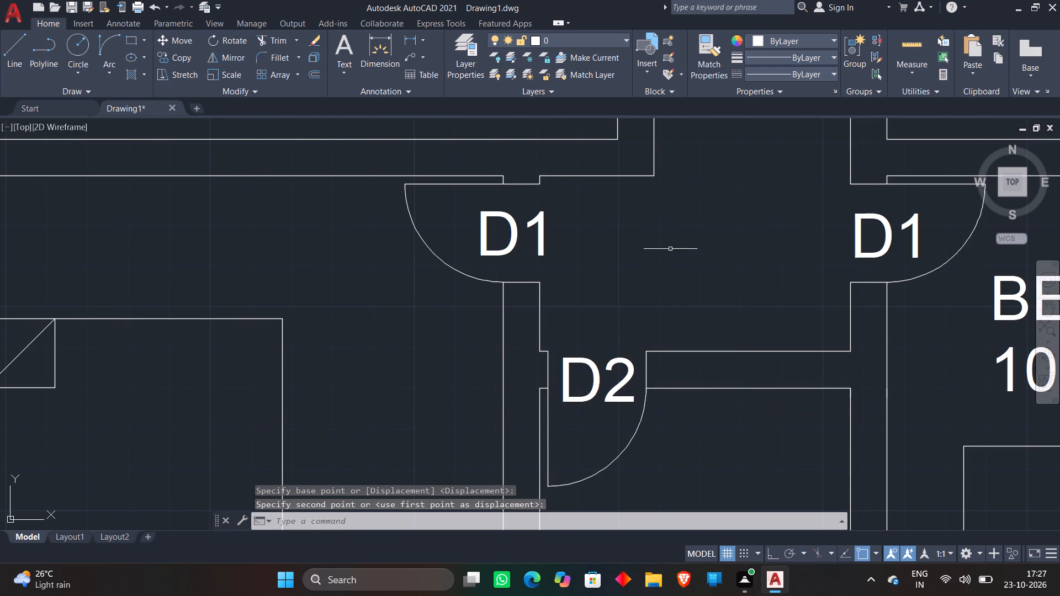
Copy the D2 tag to the doors of the C.TOILET and the 6'X5'4" toilet.
scroll(669, 248, down, 1)
click(615, 340)
right_click(619, 328)
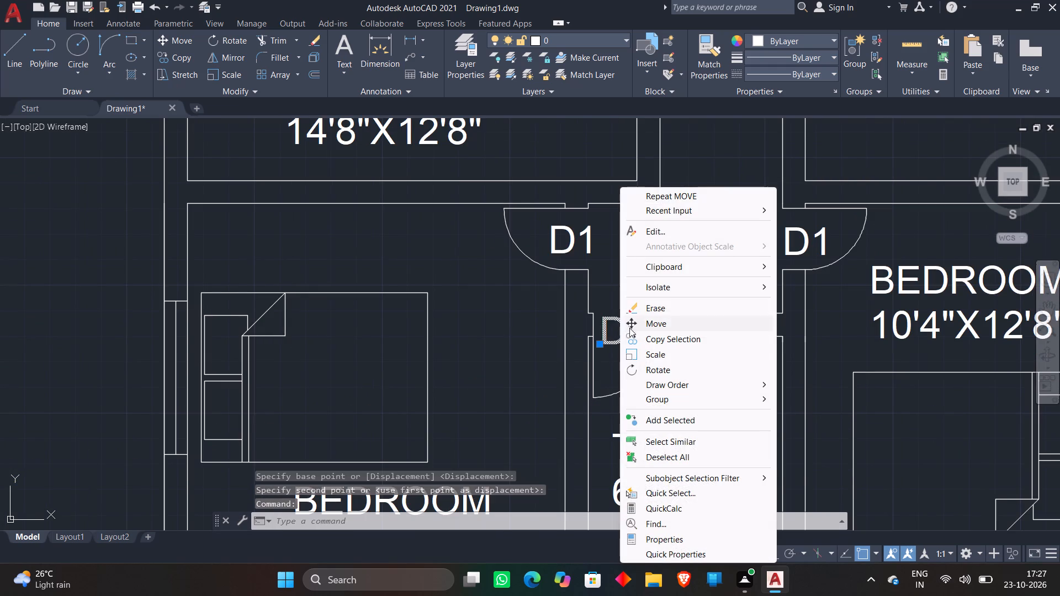
double_click(633, 335)
scroll(649, 276, down, 4)
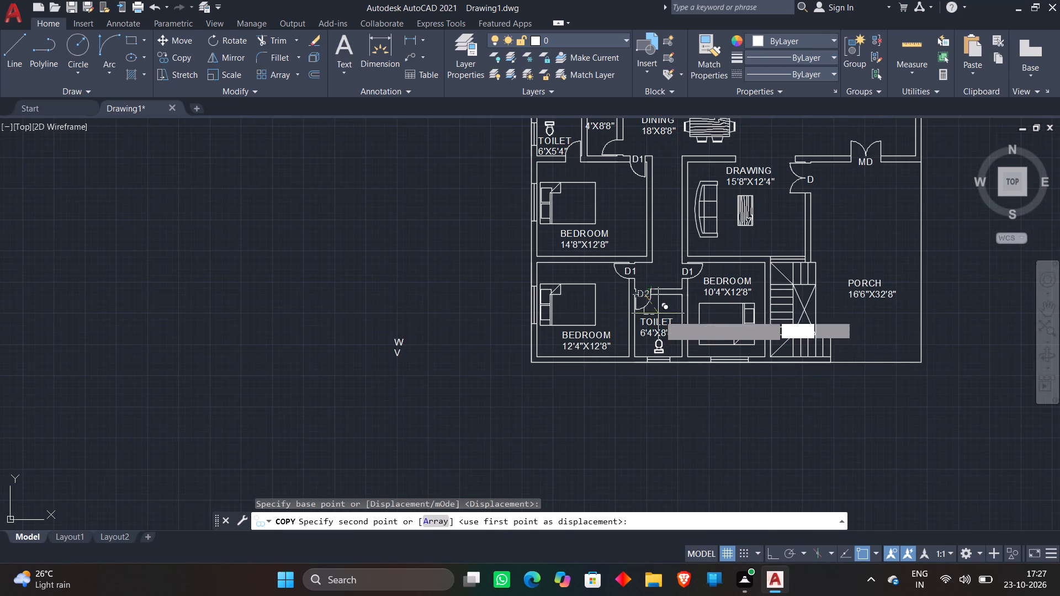
middle_drag(707, 413, 658, 539)
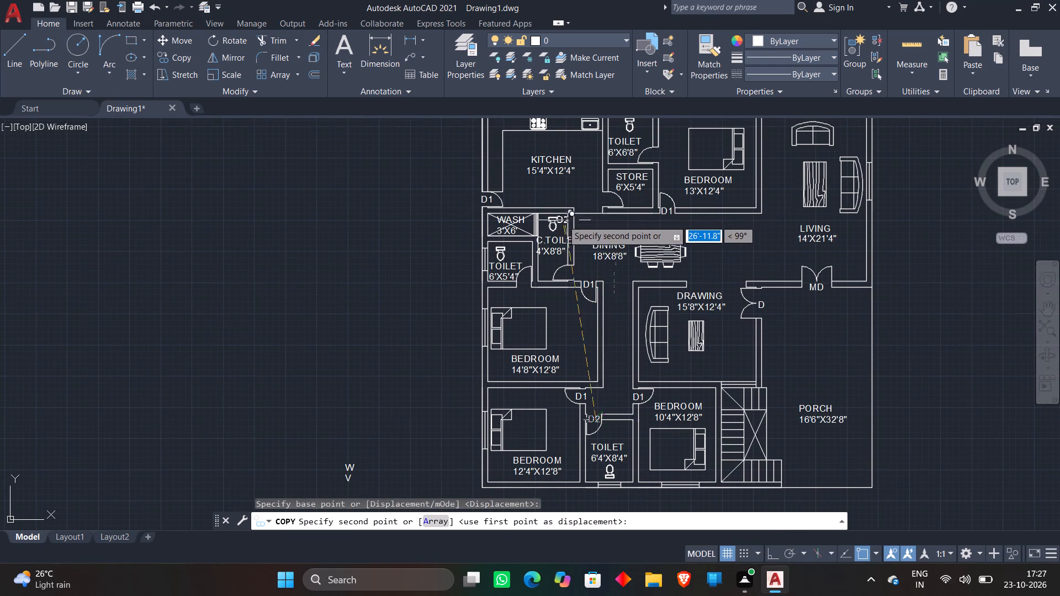
scroll(562, 220, up, 3)
click(587, 435)
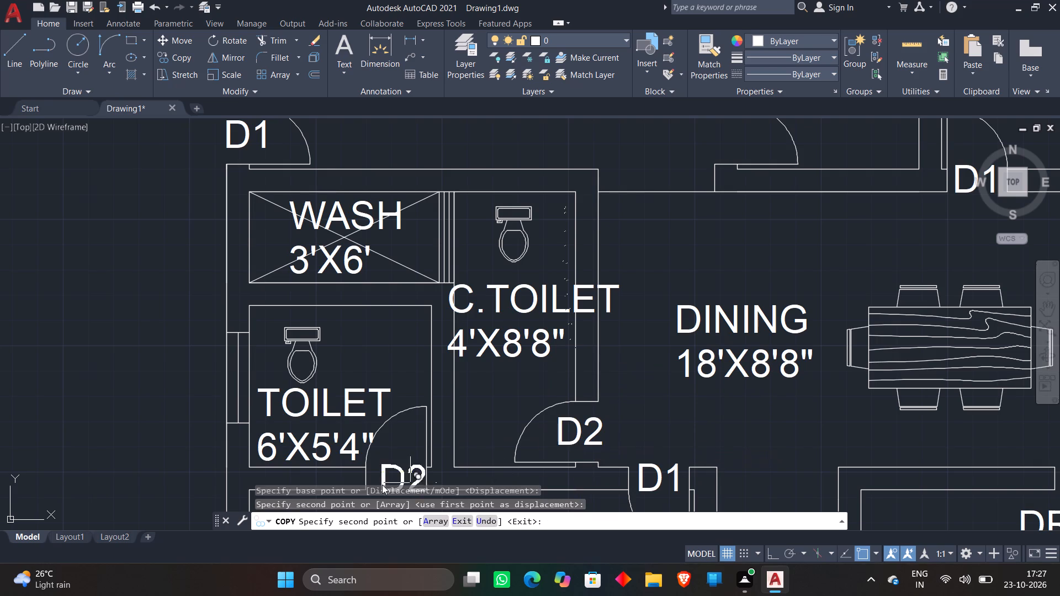
middle_drag(374, 364, 396, 280)
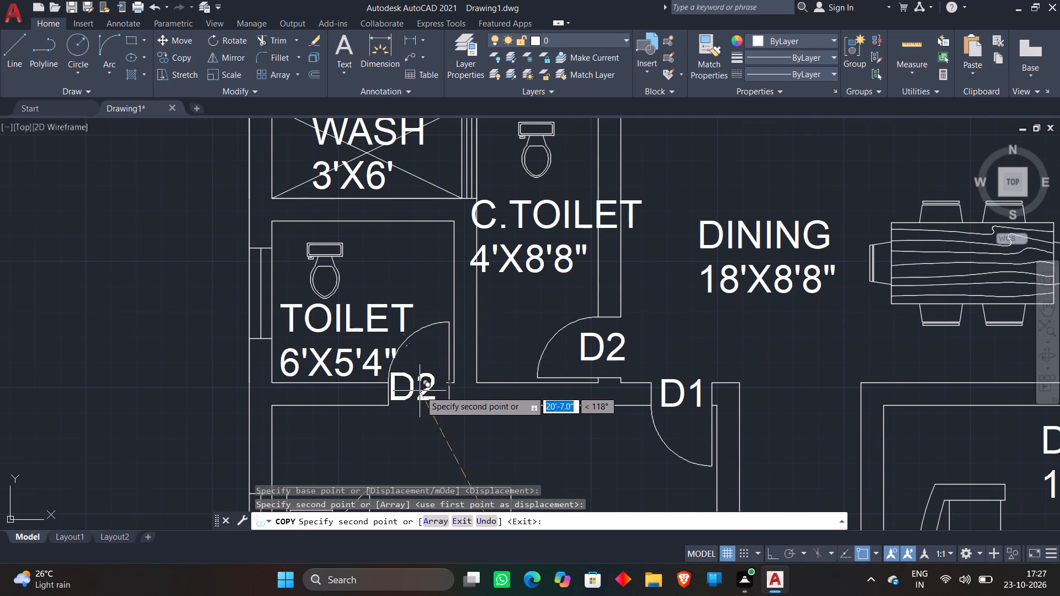
click(425, 394)
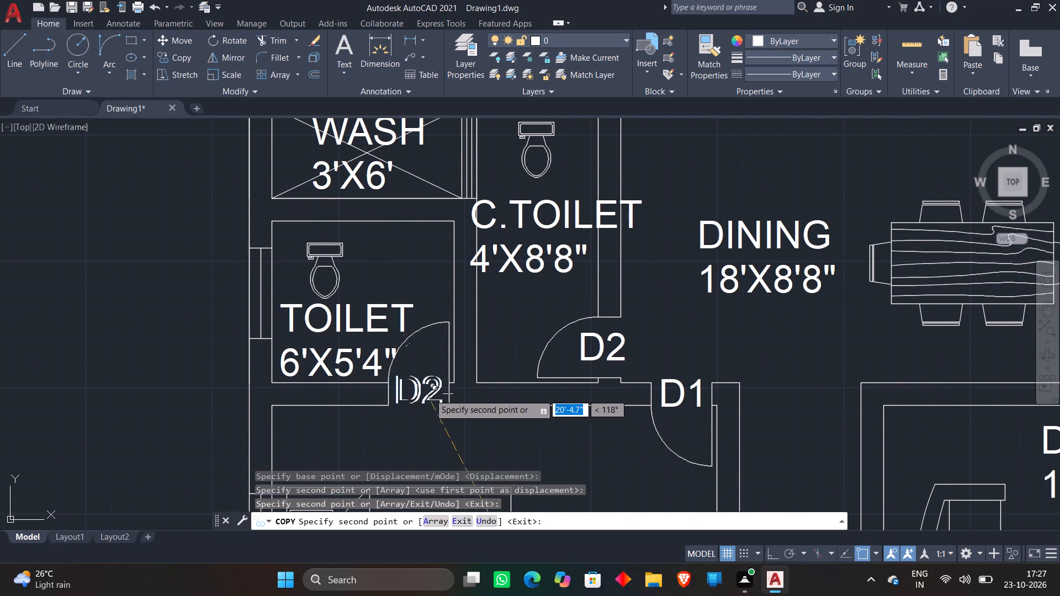
Place further D2 copies at the store door and the door of the 6'X6'8" toilet.
scroll(497, 407, down, 3)
scroll(623, 252, up, 4)
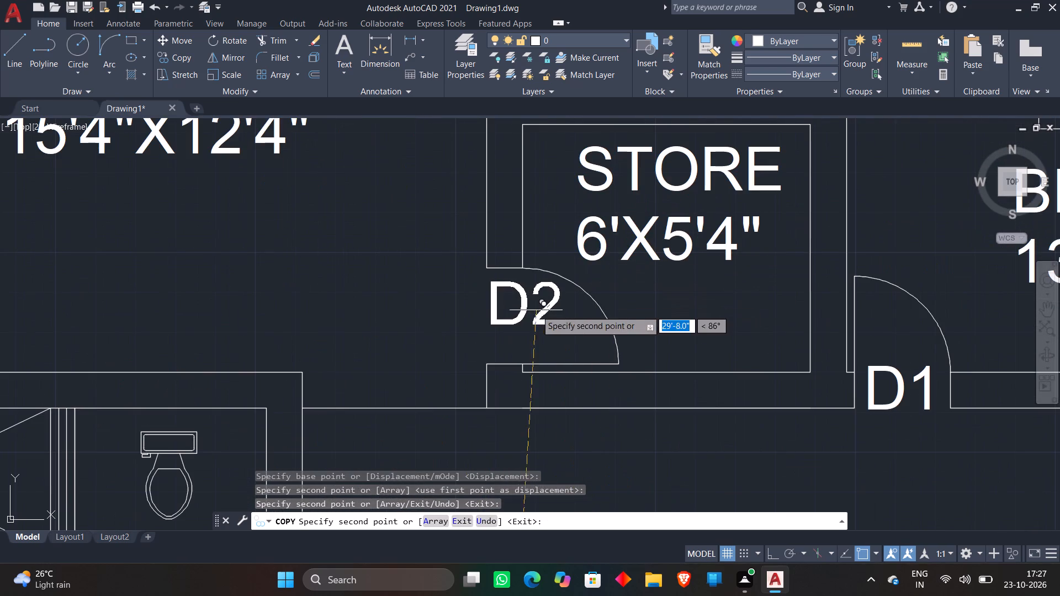
click(528, 323)
scroll(388, 334, down, 2)
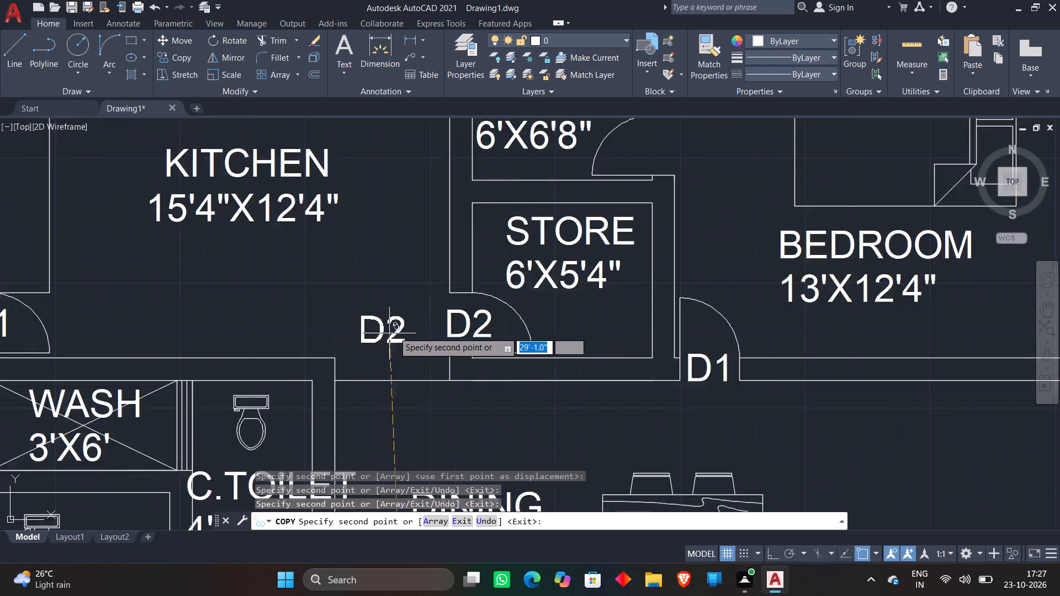
scroll(395, 332, down, 2)
scroll(444, 286, up, 4)
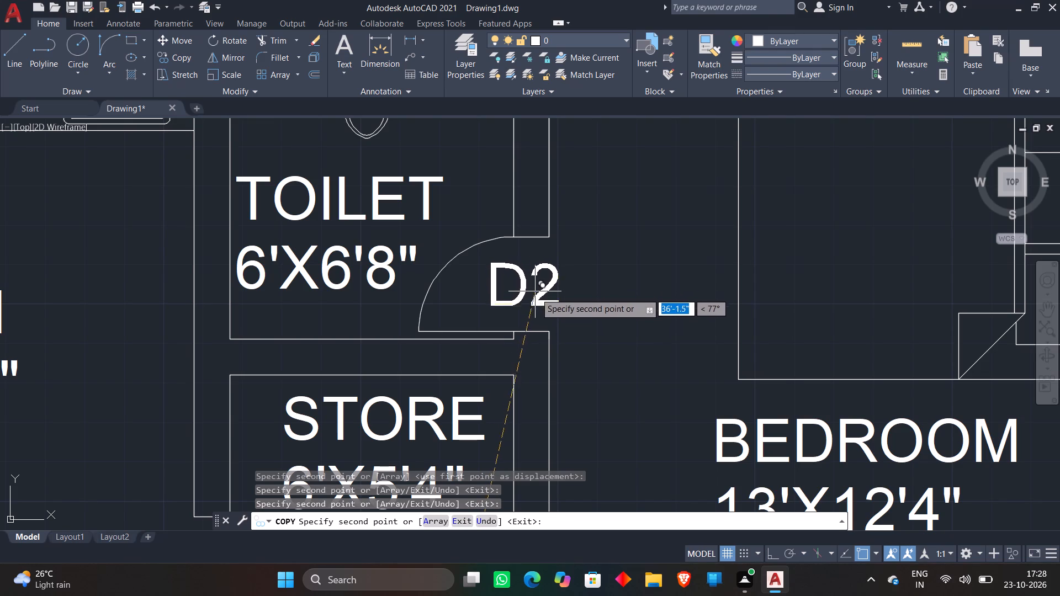
click(536, 294)
scroll(556, 274, down, 4)
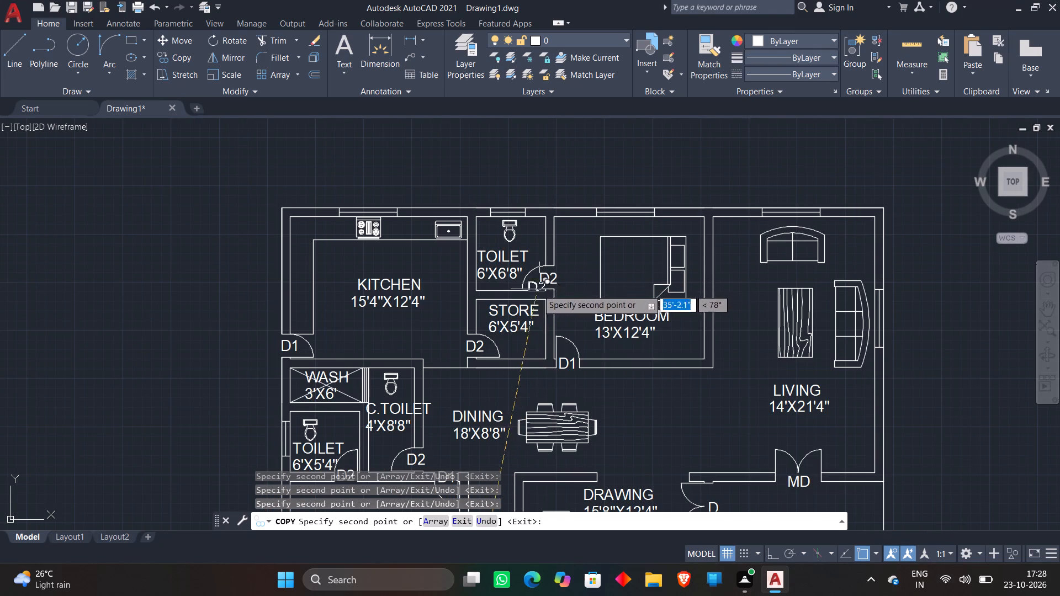
middle_drag(671, 414, 646, 318)
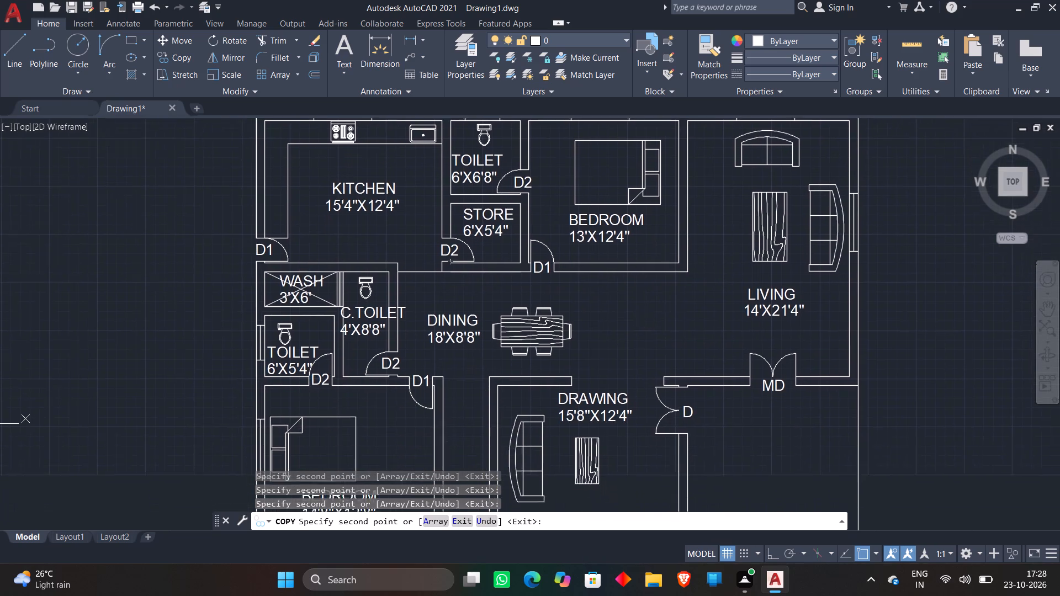
middle_drag(646, 318, 645, 226)
scroll(645, 228, down, 2)
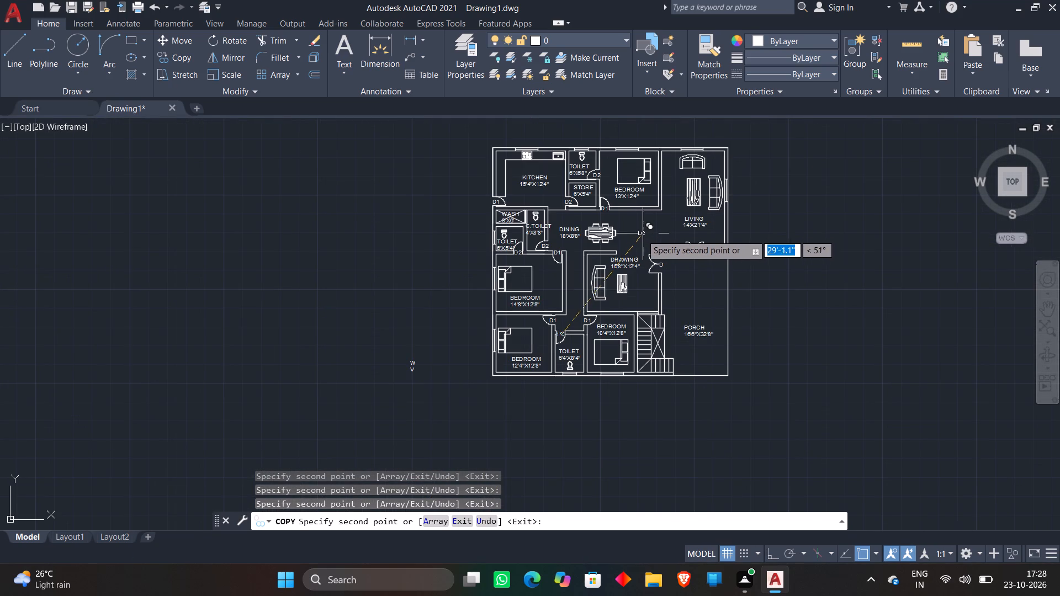
key(Escape)
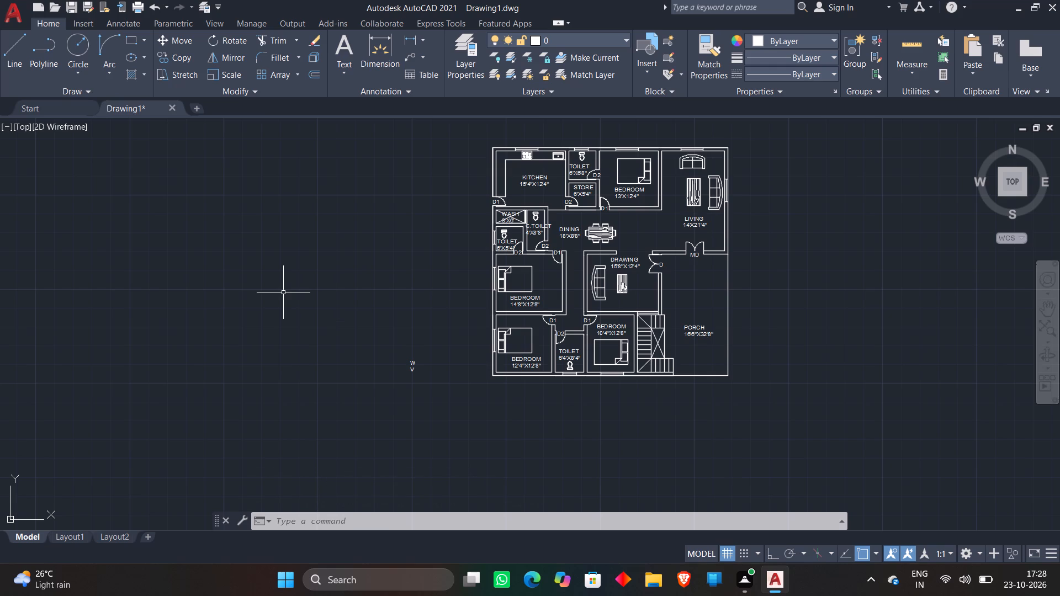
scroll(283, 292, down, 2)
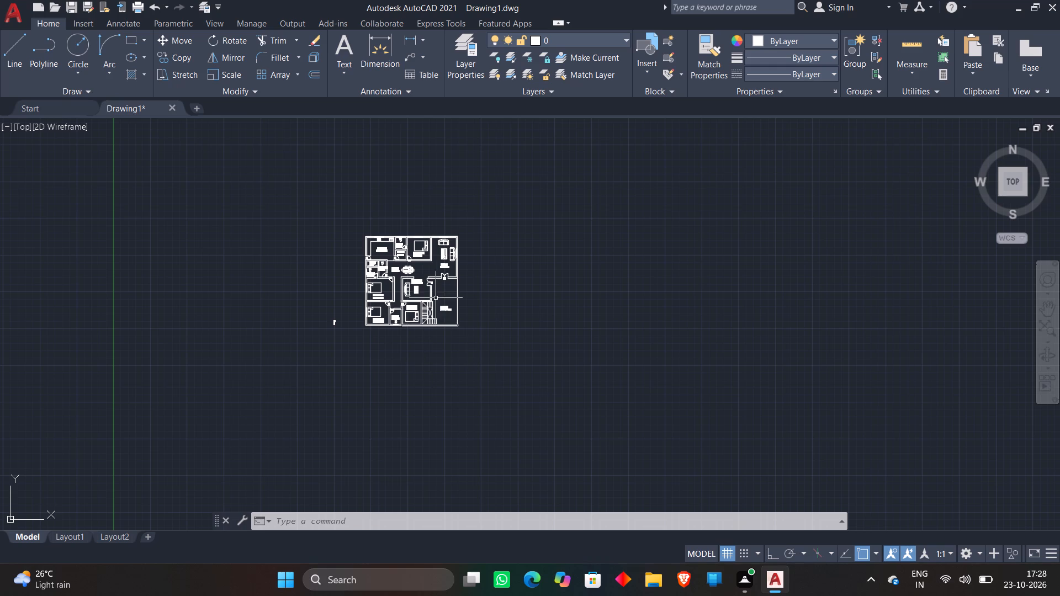
Adjust the position of the D1 tag at the kitchen's outer door with the Move command.
scroll(436, 298, up, 3)
middle_drag(451, 256, 481, 294)
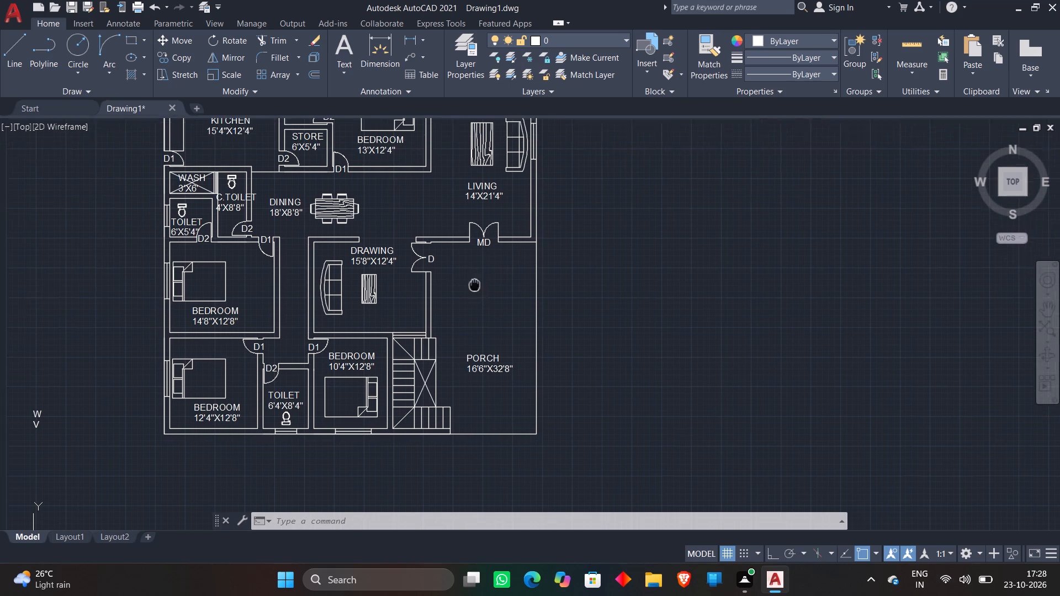
middle_drag(481, 294, 489, 305)
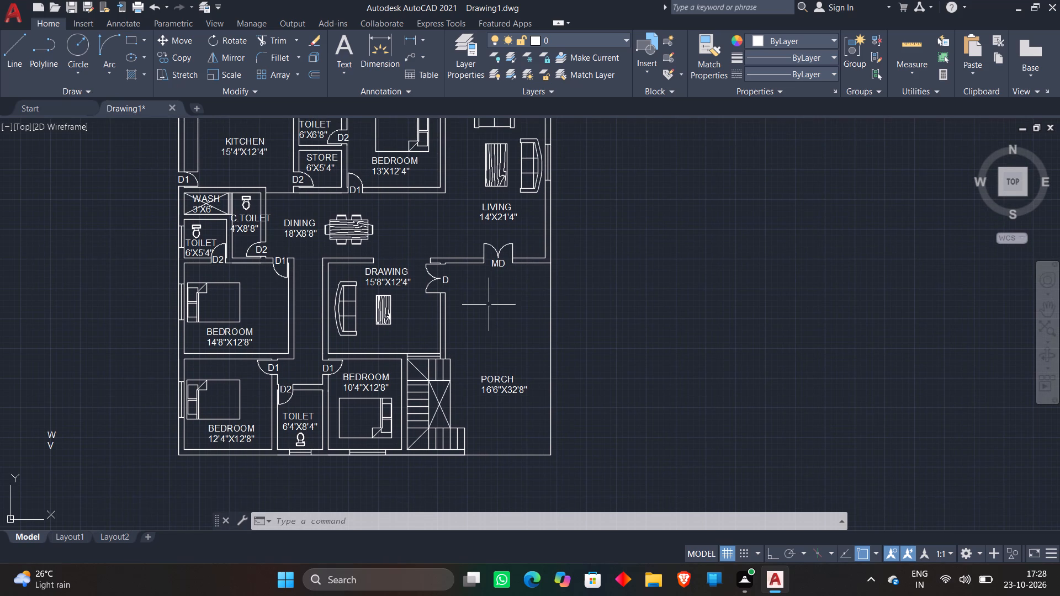
scroll(488, 305, up, 1)
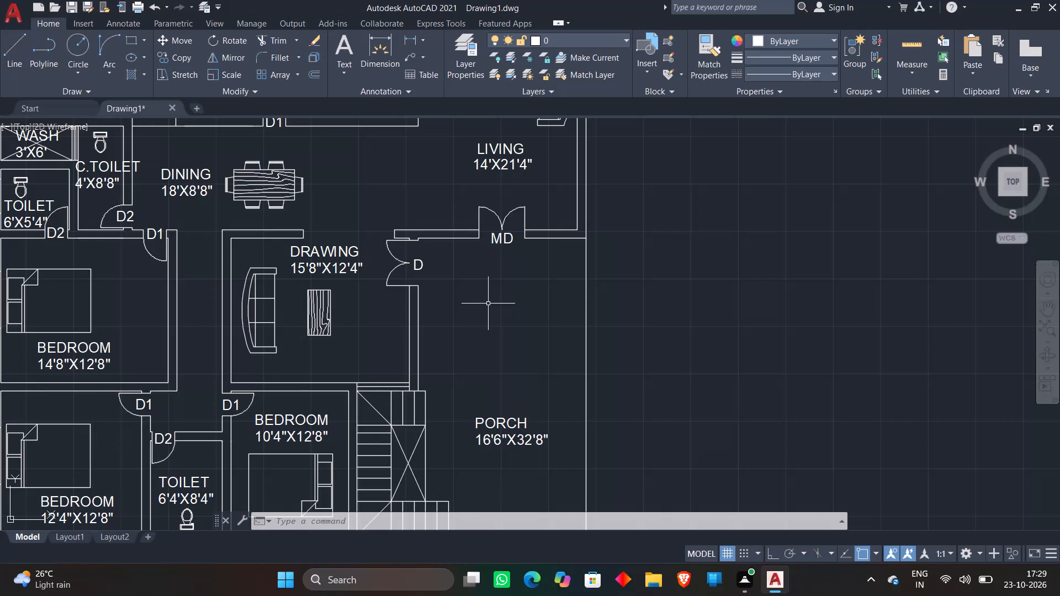
scroll(488, 304, down, 3)
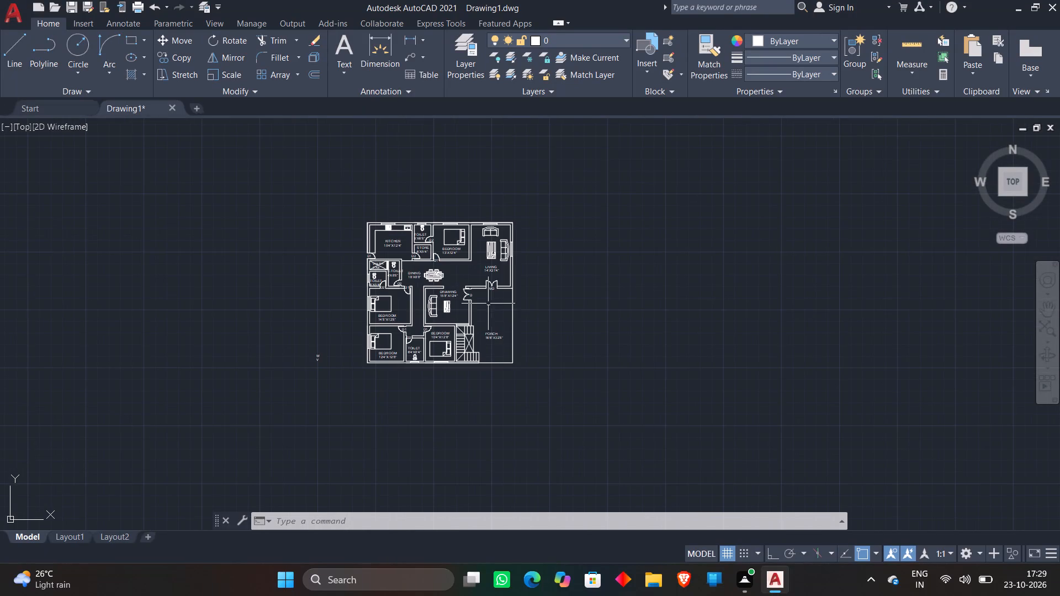
scroll(353, 320, up, 2)
middle_drag(353, 320, 152, 444)
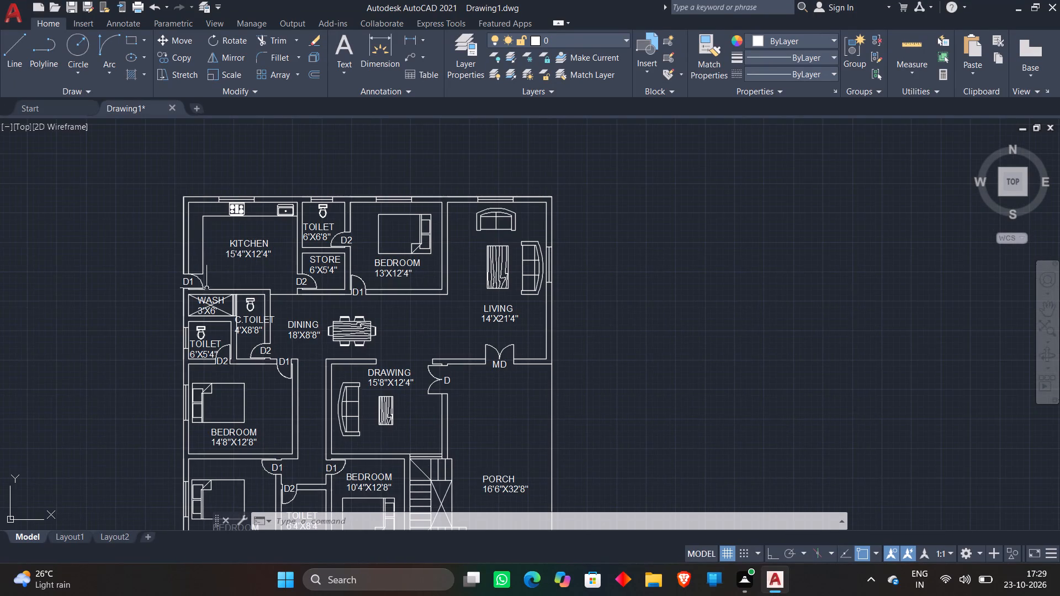
scroll(188, 264, up, 4)
click(151, 368)
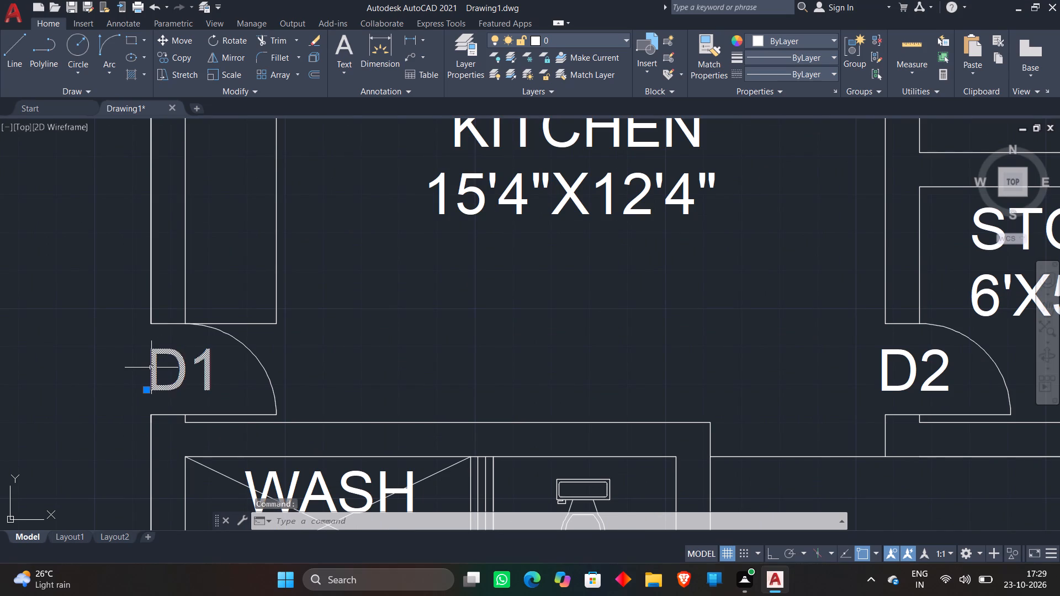
key(m)
key(space)
click(170, 368)
scroll(177, 381, up, 2)
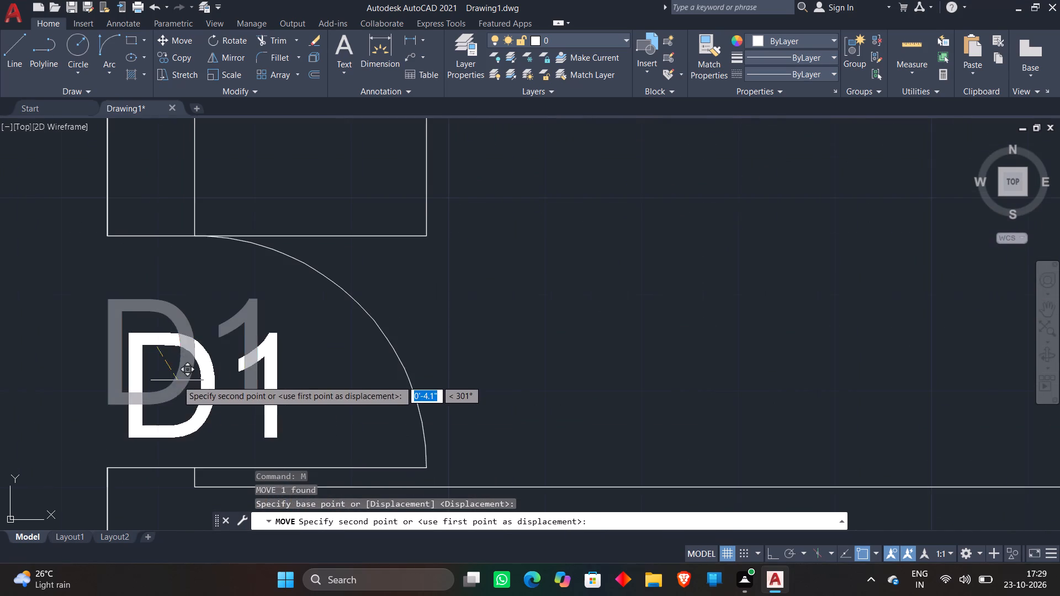
click(159, 347)
Move the D1 tag slightly to centre it in the door opening of the 13'X12'4" bedroom.
scroll(487, 290, down, 3)
scroll(778, 305, down, 2)
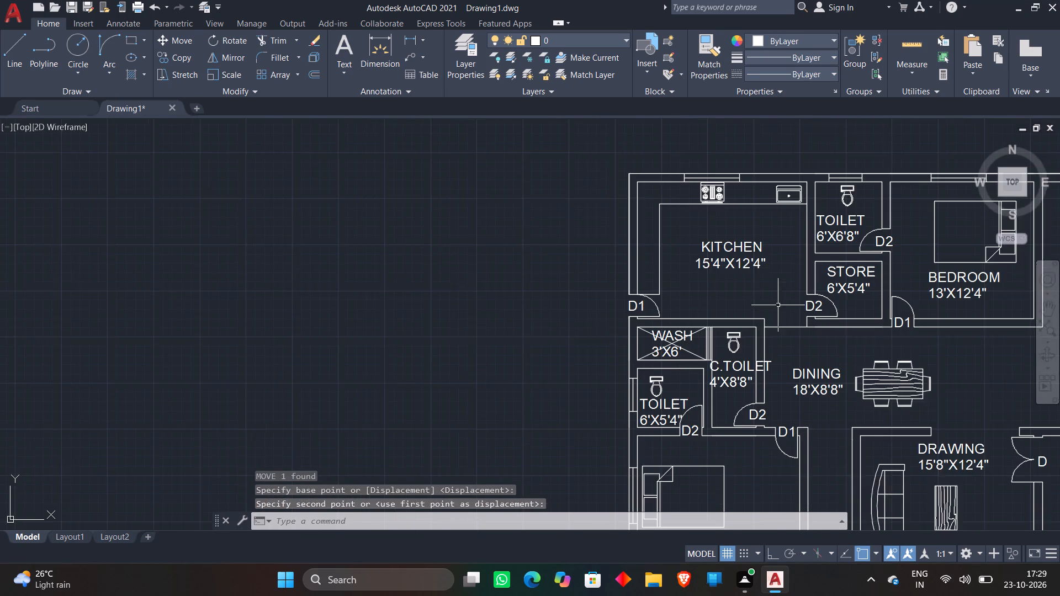
middle_drag(777, 305, 622, 321)
scroll(671, 308, up, 3)
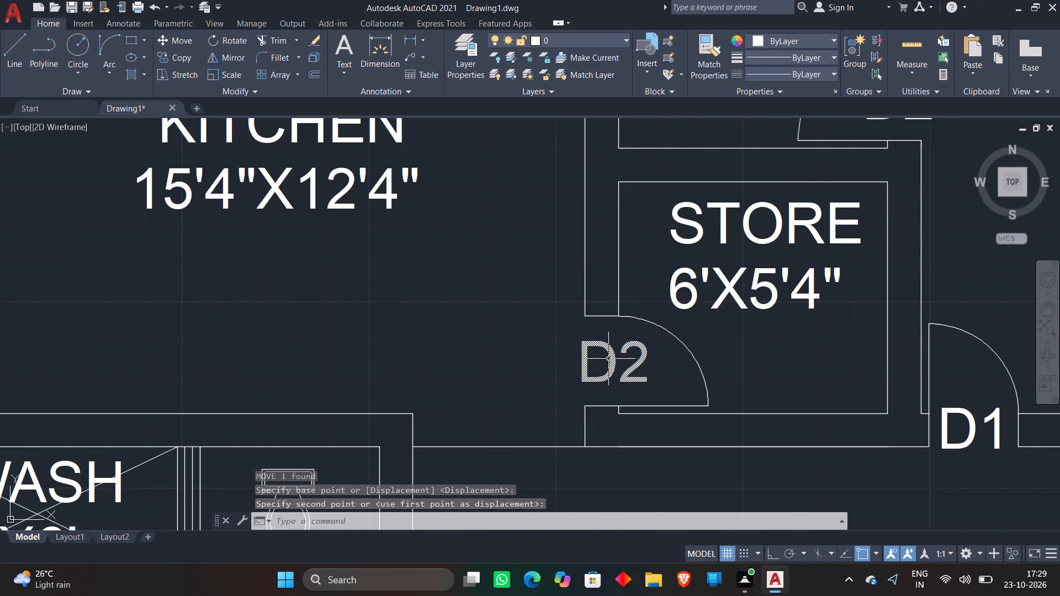
scroll(614, 348, down, 4)
scroll(671, 361, up, 4)
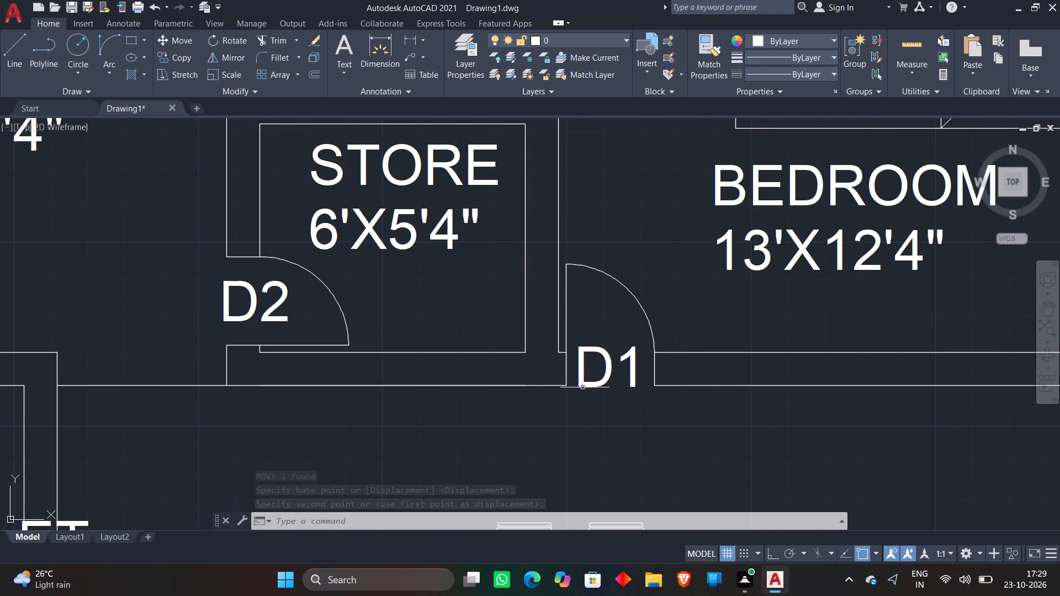
click(593, 383)
text(M)
key(space)
click(601, 376)
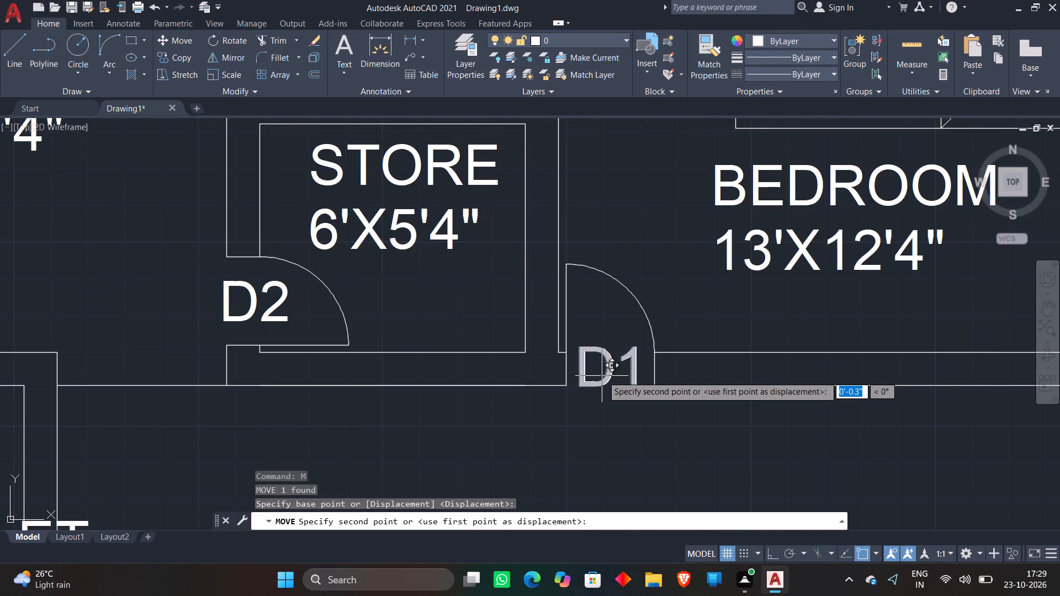
scroll(605, 374, up, 3)
click(593, 368)
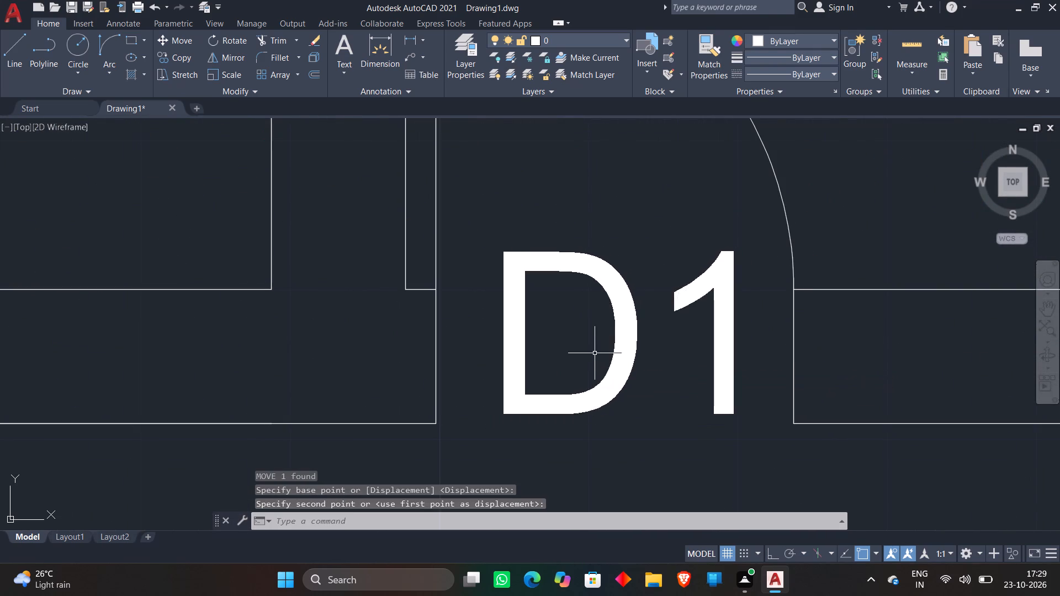
Shift the D2 tag at the 6'X6'8" toilet door slightly towards the toilet, away from the bedroom side.
scroll(595, 353, down, 6)
middle_drag(608, 177, 609, 177)
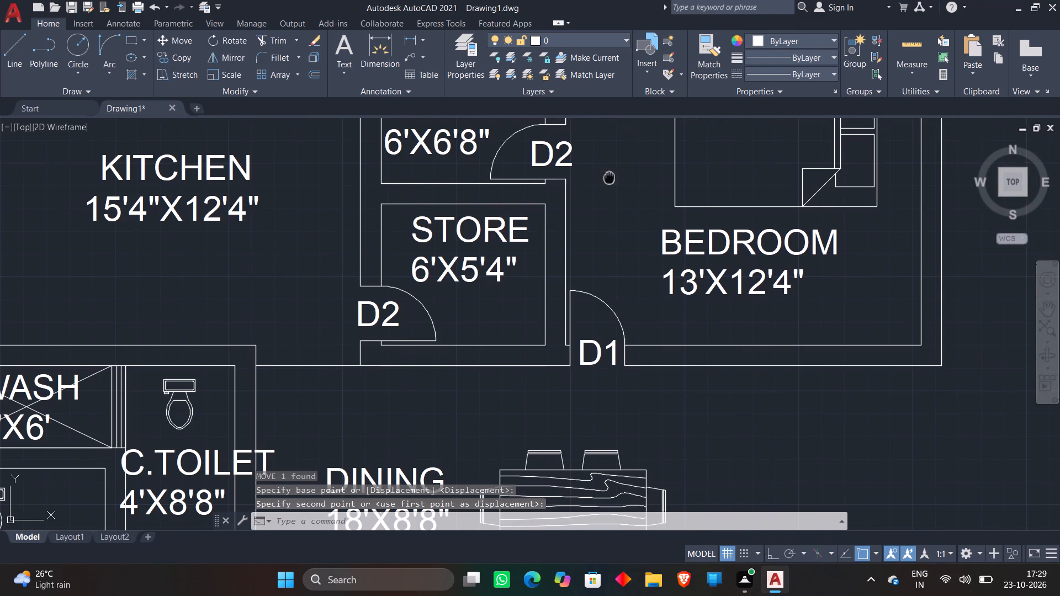
middle_drag(609, 177, 638, 256)
scroll(616, 247, up, 2)
click(537, 238)
click(543, 235)
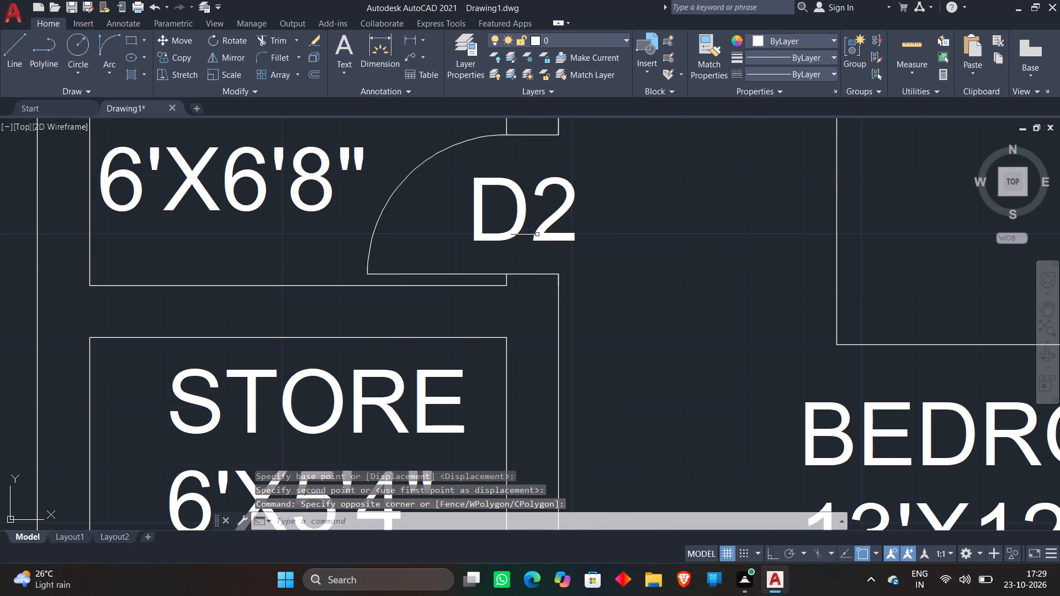
click(537, 235)
key(m)
key(space)
click(547, 228)
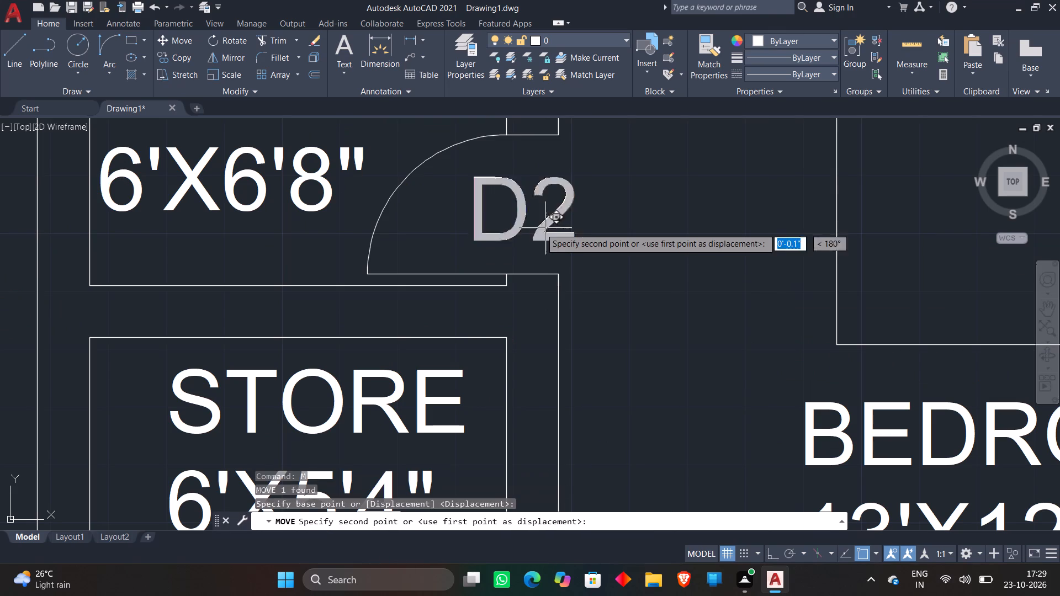
click(528, 226)
Shift the D2 tag at the C.TOILET door slightly inward, away from the dining side.
scroll(570, 210, down, 5)
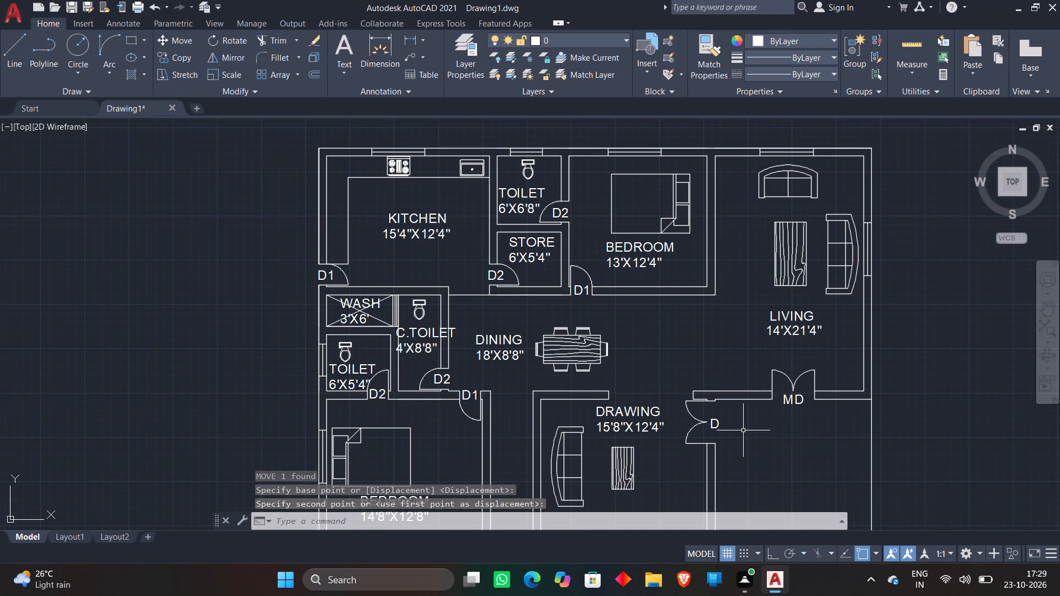
scroll(379, 406, up, 4)
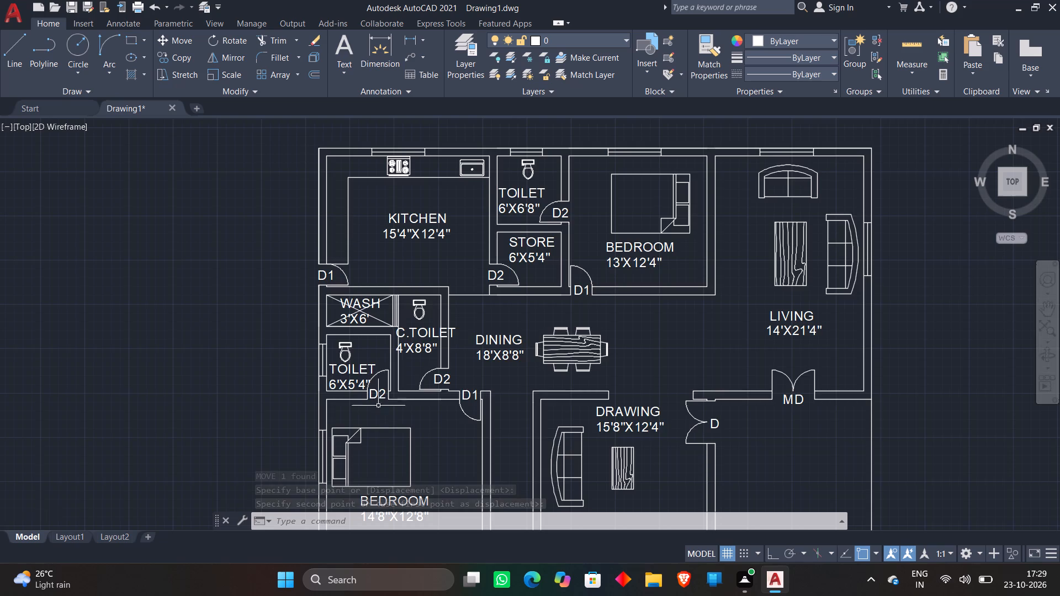
click(794, 235)
click(699, 235)
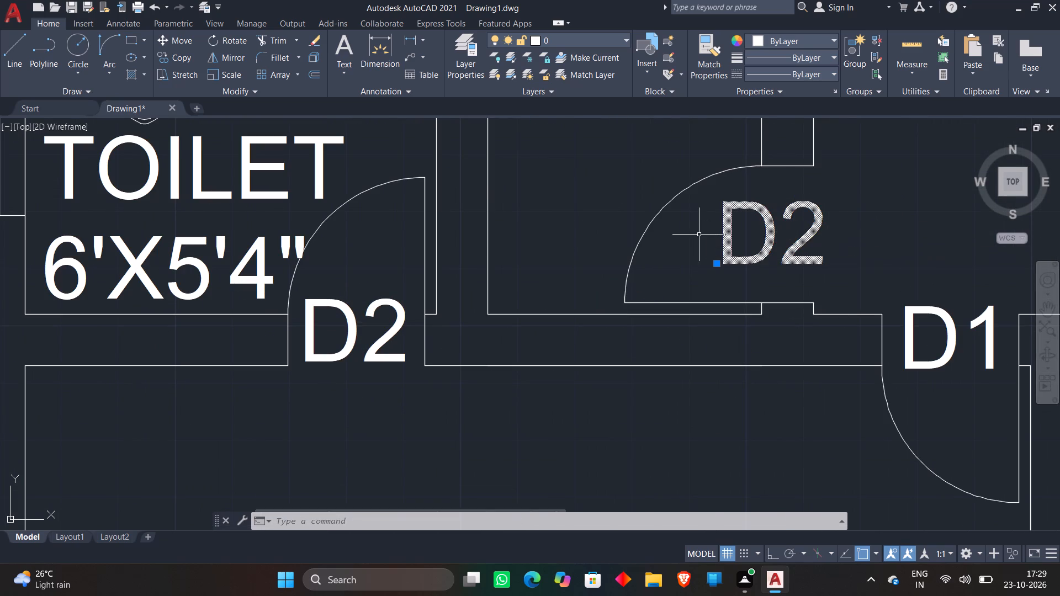
key(m)
key(space)
click(794, 248)
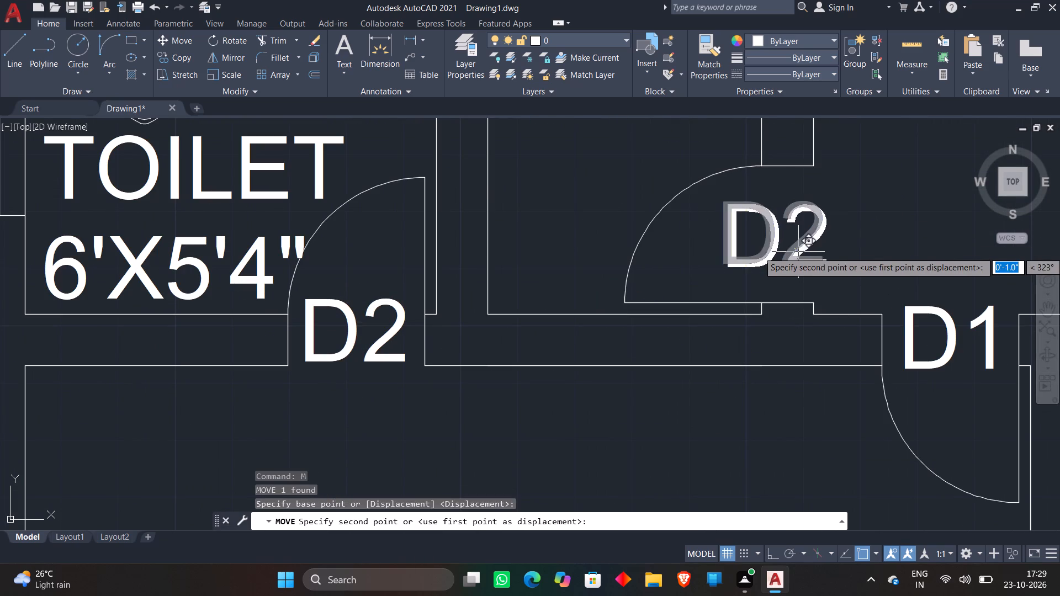
click(785, 252)
Move the D1 tag at the 14'8"X12'8" bedroom door slightly down into its wall opening.
scroll(804, 227, down, 3)
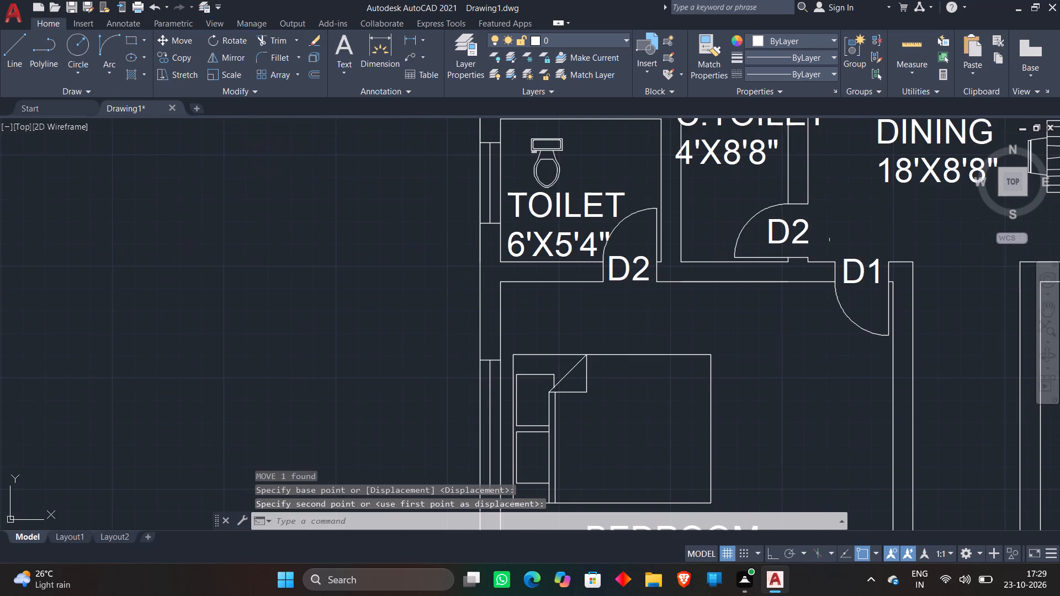
scroll(854, 260, up, 2)
click(854, 260)
click(836, 260)
click(814, 265)
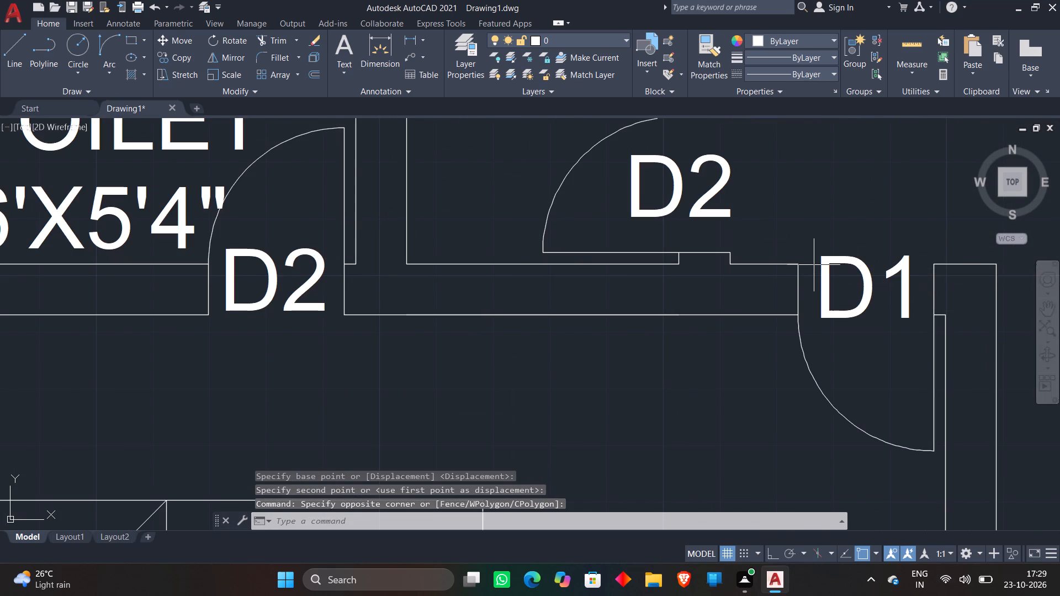
click(868, 339)
click(876, 334)
click(839, 267)
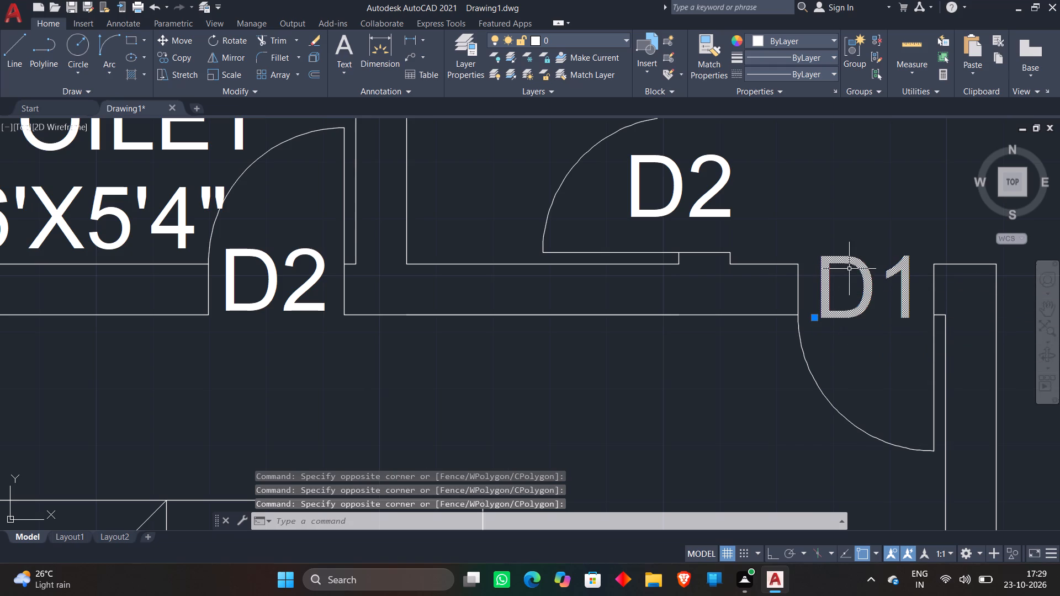
key(m)
key(space)
scroll(874, 267, up, 1)
click(872, 272)
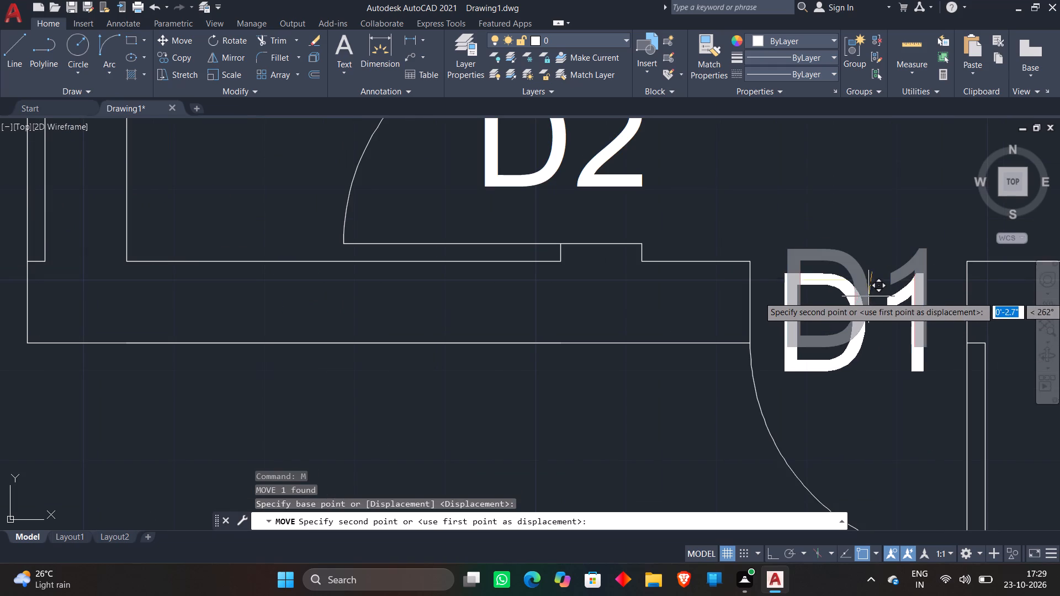
click(868, 296)
Examine the door tags around the lower bedrooms and toilet, and look over the whole floor plan.
scroll(867, 288, down, 7)
middle_drag(900, 314, 686, 322)
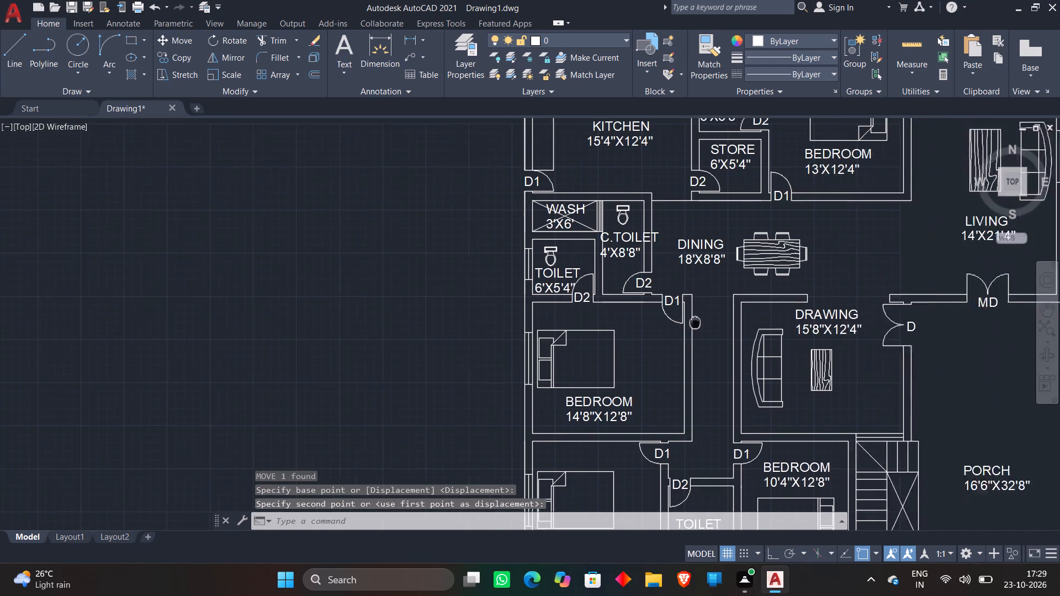
middle_drag(686, 322, 522, 193)
scroll(575, 322, up, 3)
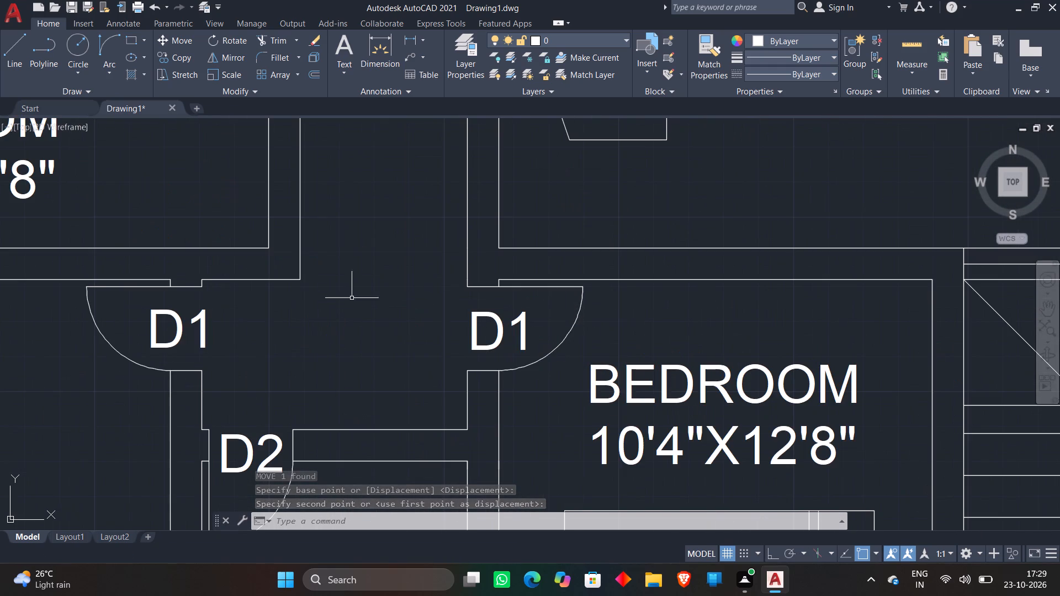
scroll(332, 311, down, 4)
scroll(474, 286, down, 2)
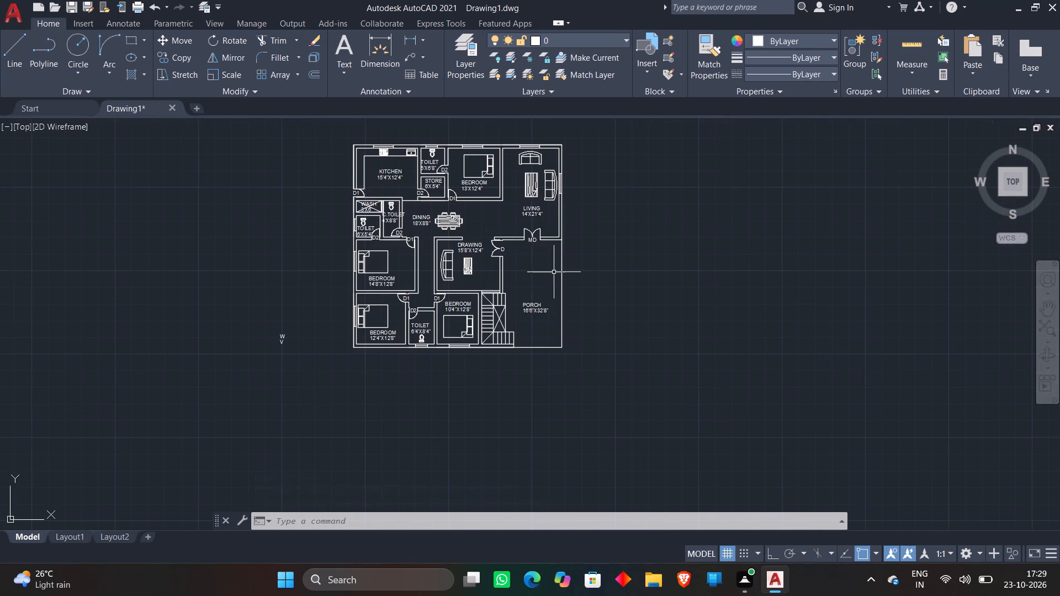
scroll(619, 259, up, 2)
scroll(595, 259, down, 1)
middle_drag(167, 245, 263, 358)
scroll(401, 284, down, 2)
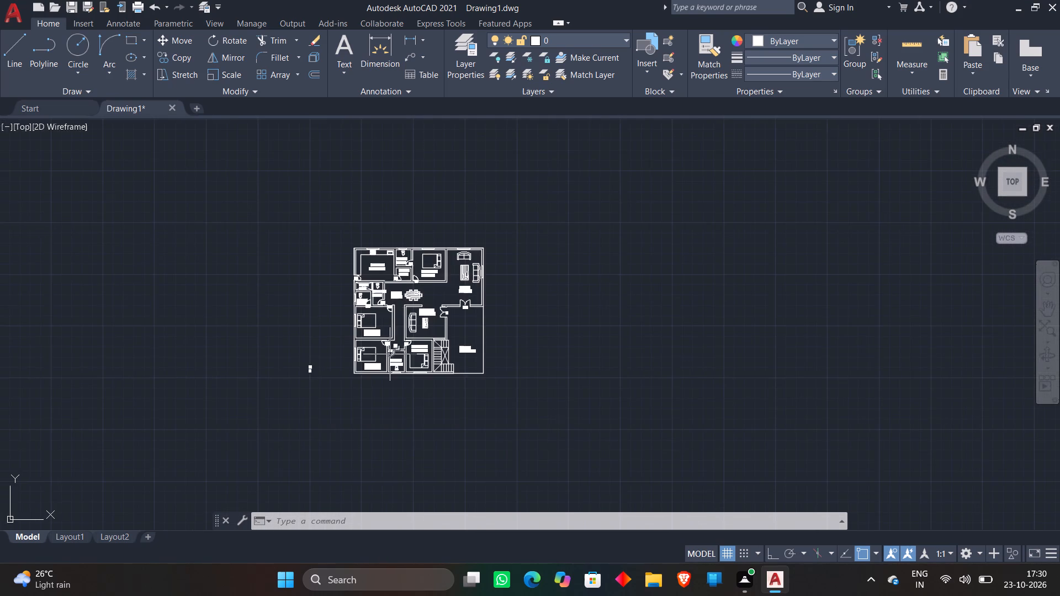
Scale down the C.TOILET name and its 4'X8'8" size text together so they suit the narrow room.
scroll(390, 354, up, 3)
middle_drag(423, 251, 465, 333)
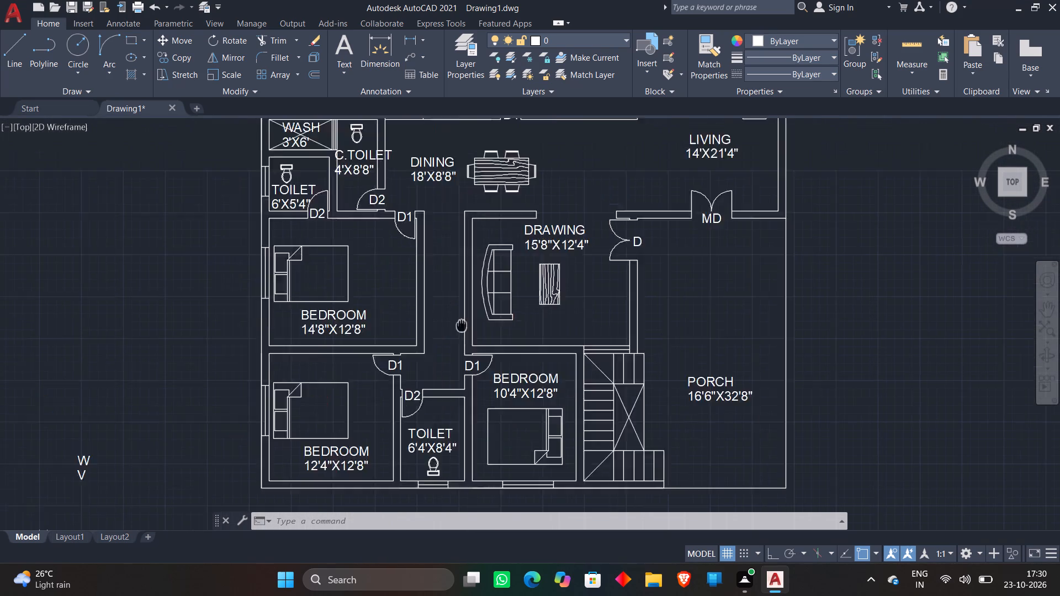
middle_drag(465, 333, 487, 371)
scroll(387, 204, up, 2)
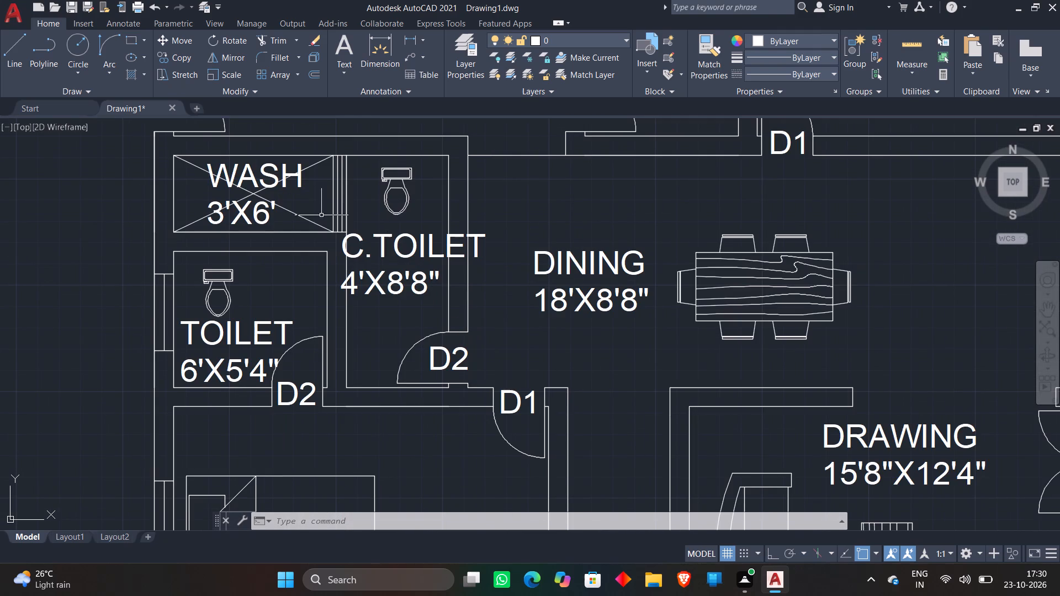
click(338, 236)
click(493, 301)
right_click(372, 262)
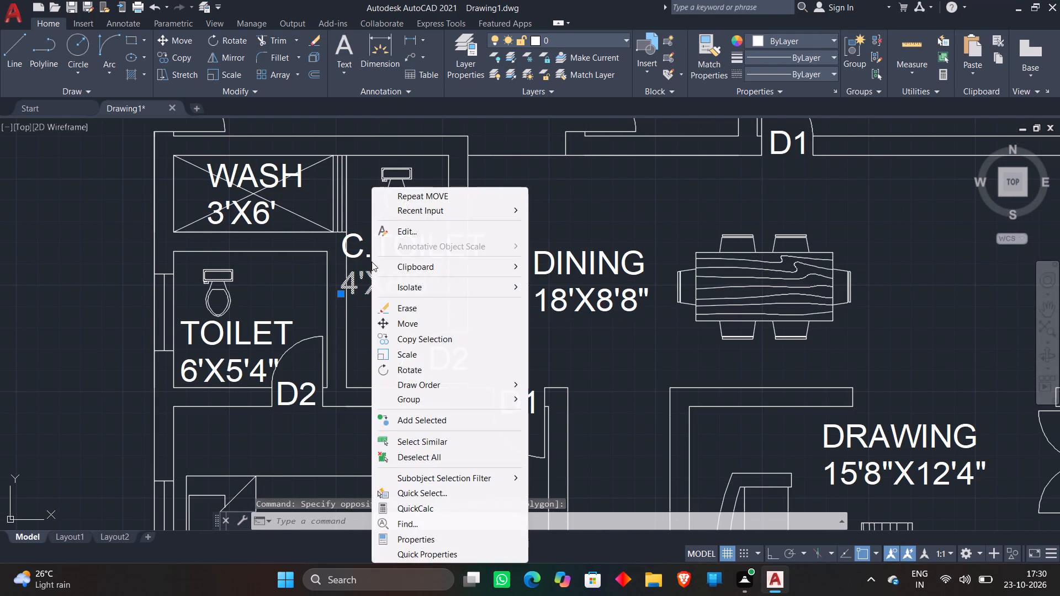
click(362, 245)
click(352, 247)
click(380, 256)
right_click(399, 238)
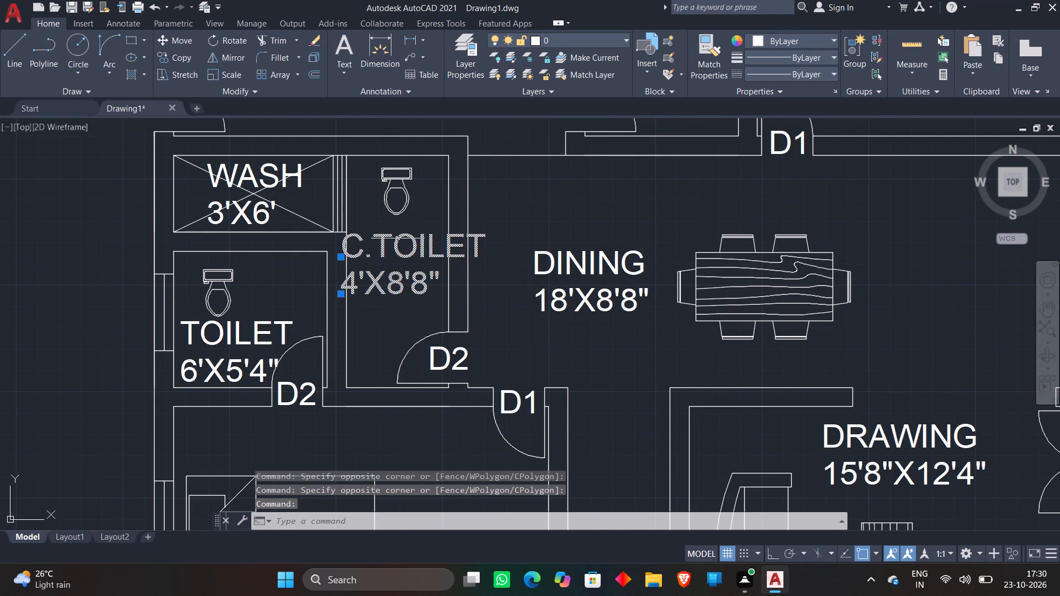
click(439, 366)
click(375, 256)
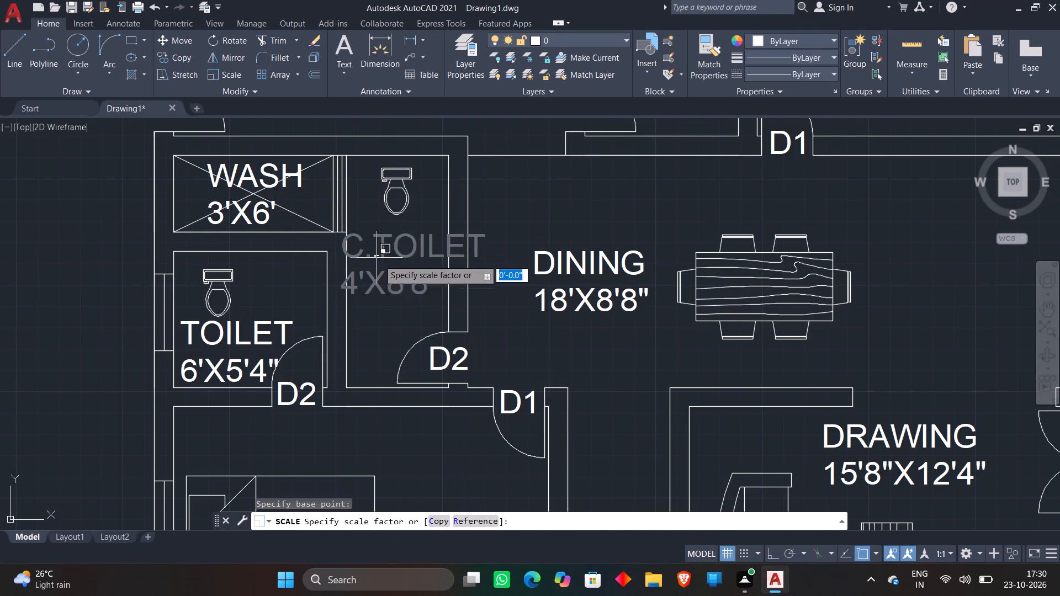
click(400, 301)
Shift the C.TOILET name slightly left and up so it fits between the narrow room's walls.
scroll(397, 232, up, 2)
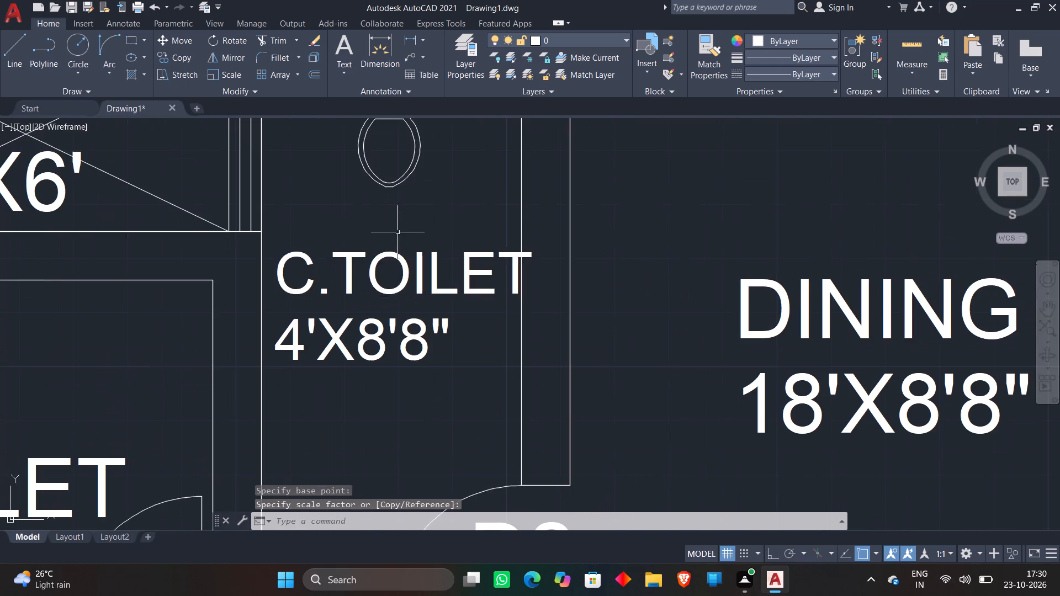
click(394, 264)
click(361, 279)
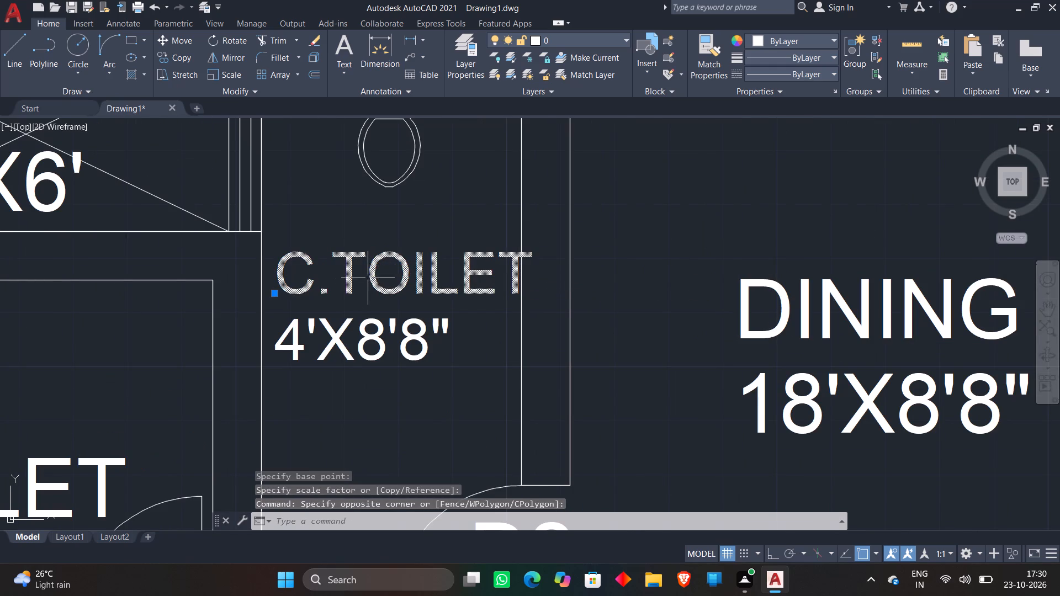
key(m)
key(space)
click(406, 284)
scroll(395, 279, up, 1)
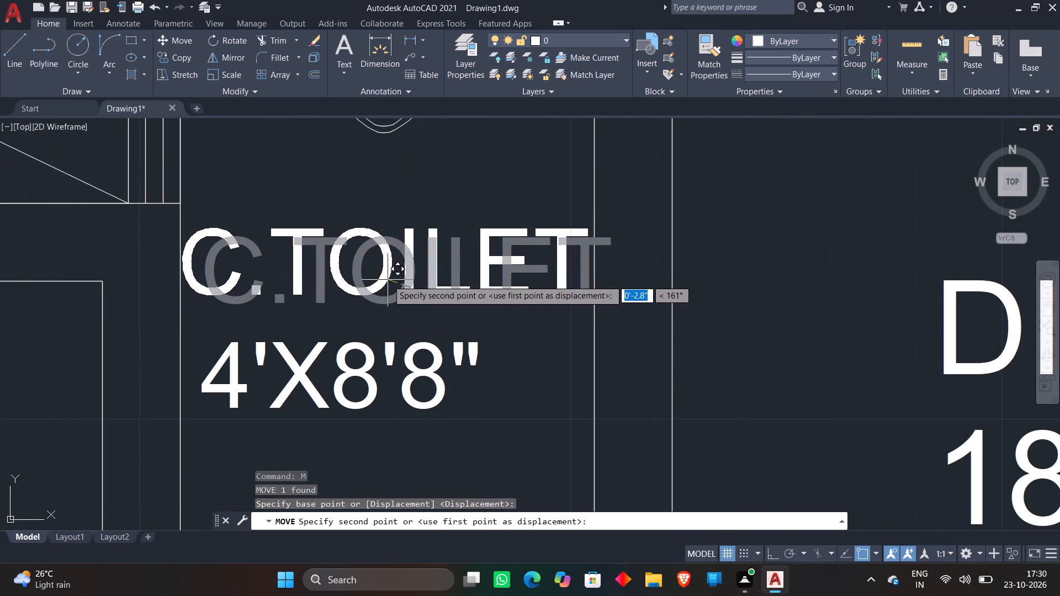
click(386, 280)
Move the 4'X8'8" size text closer beneath the C.TOILET name and more centred under it.
click(347, 368)
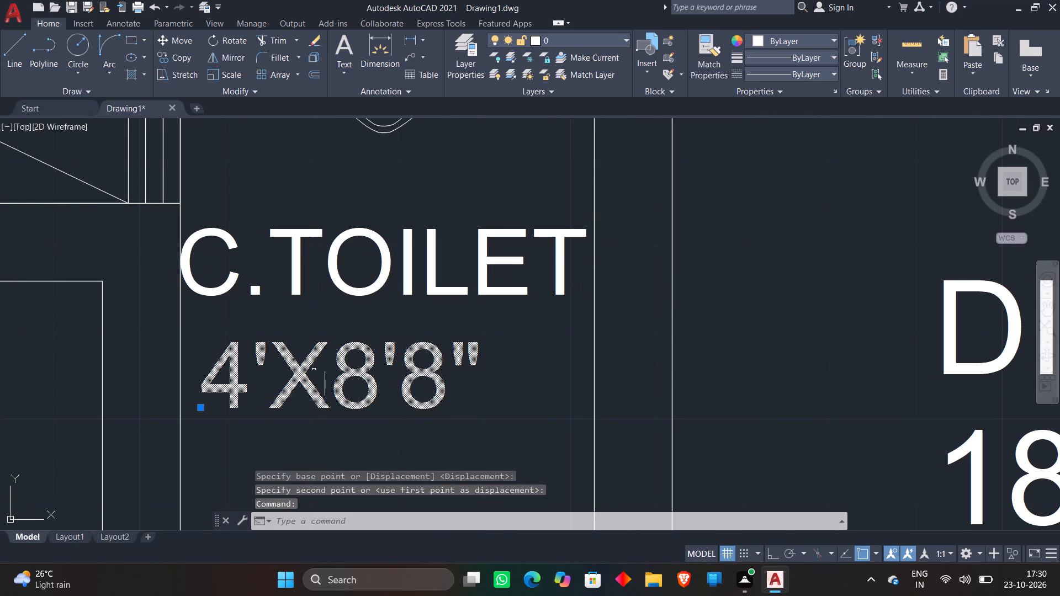
key(m)
key(space)
click(338, 371)
click(364, 358)
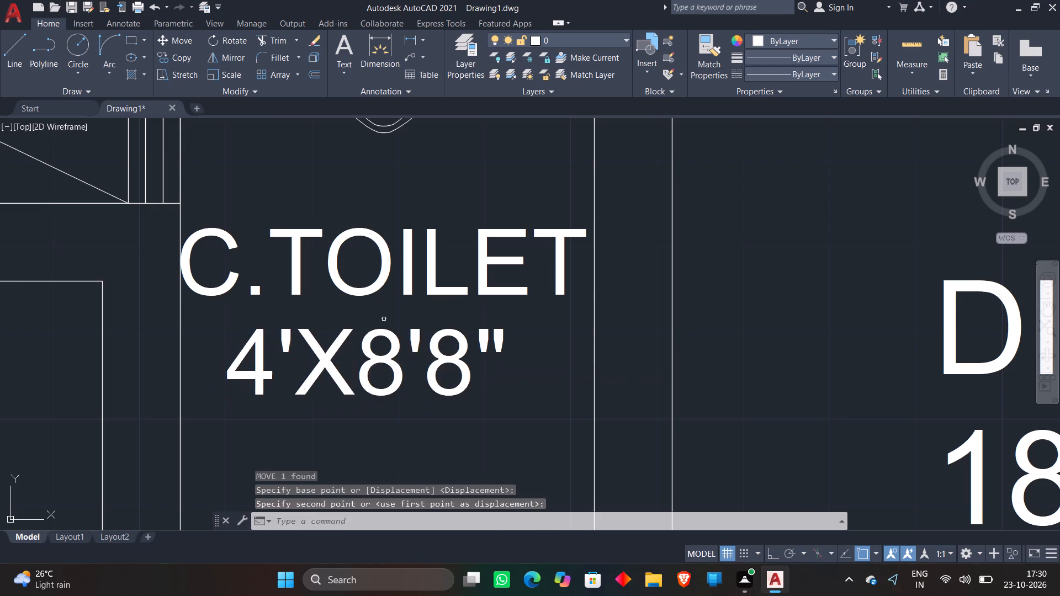
Move the spare W tag from outside the plan to beside the 12'4"X12'8" bedroom's outer-wall window.
scroll(384, 319, down, 6)
scroll(398, 256, down, 1)
scroll(538, 165, down, 1)
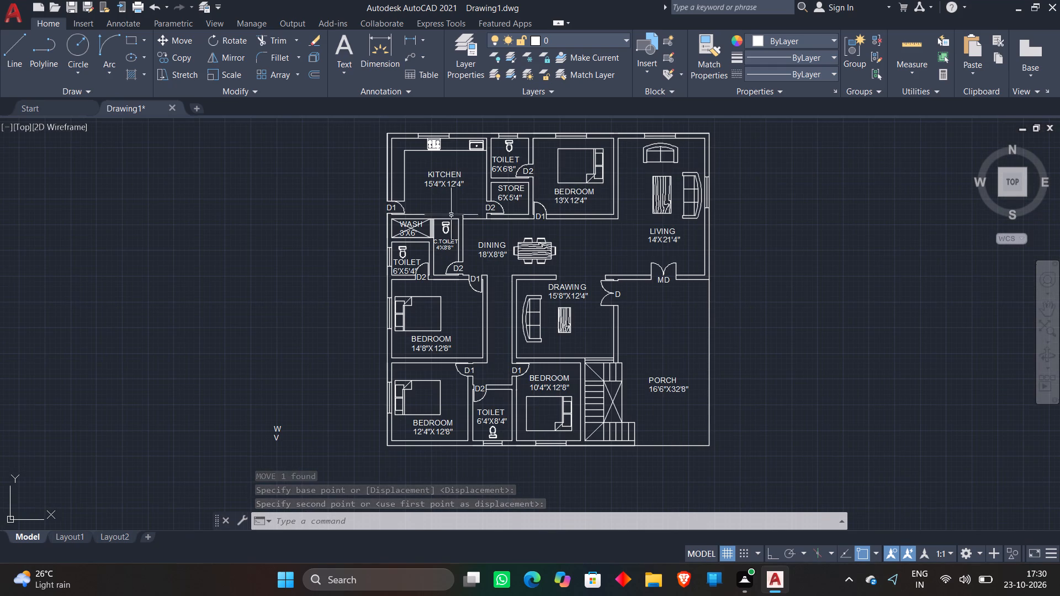
click(279, 427)
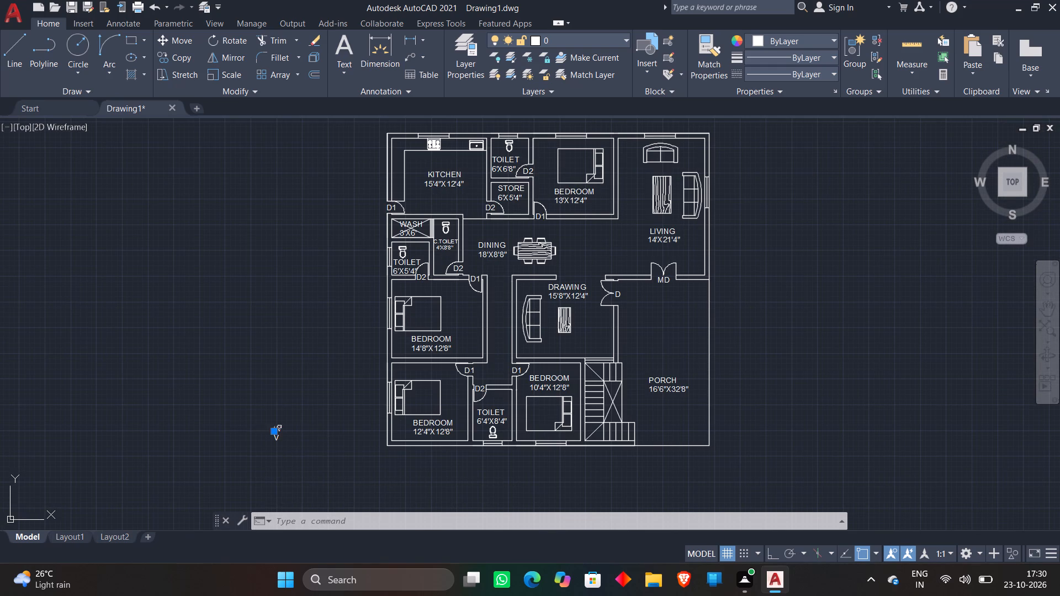
text(M)
key(space)
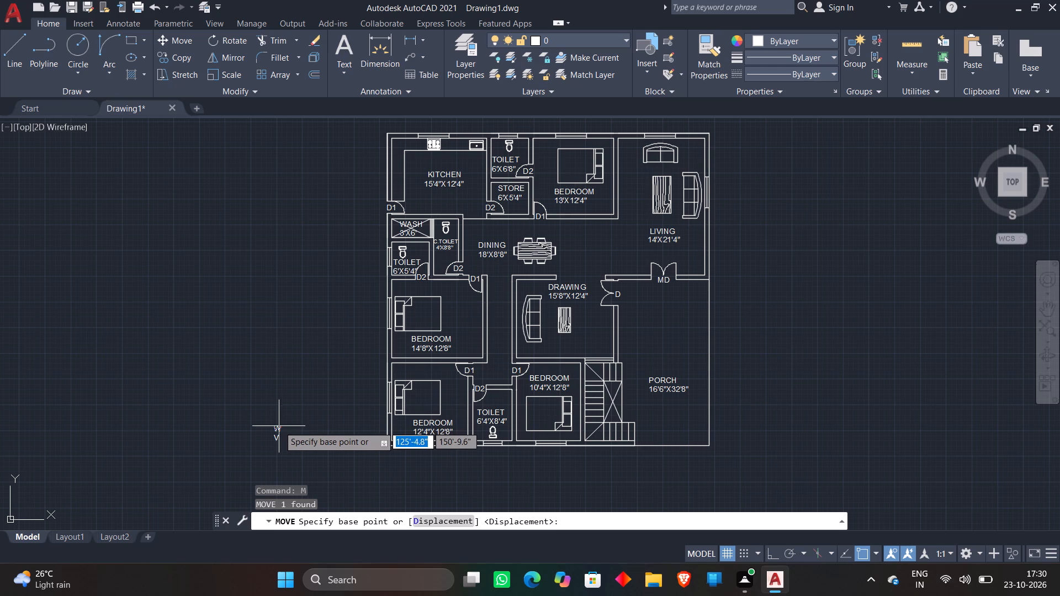
click(278, 428)
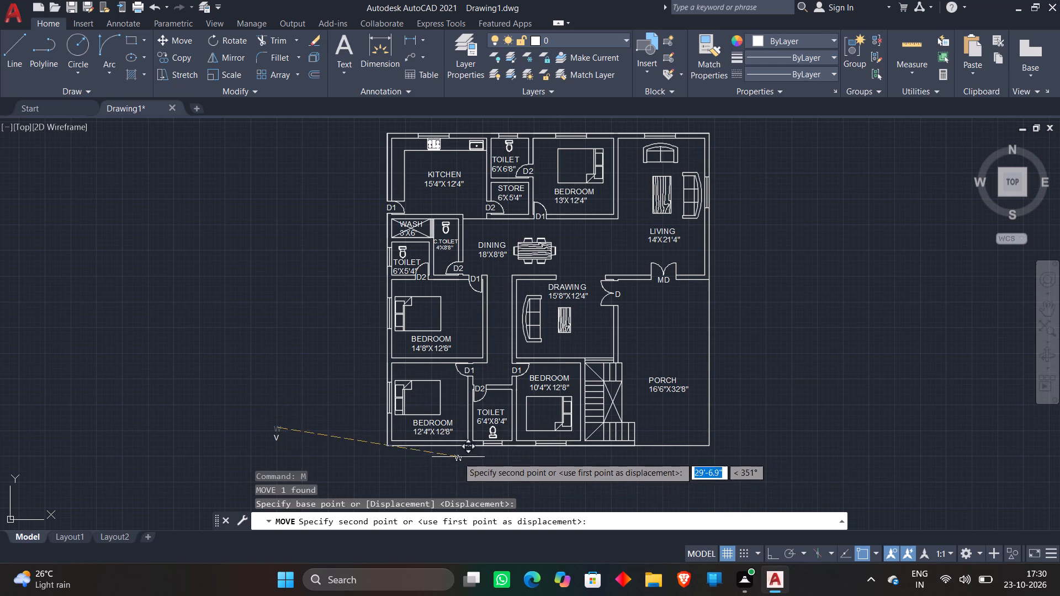
scroll(467, 450, up, 4)
scroll(632, 460, down, 3)
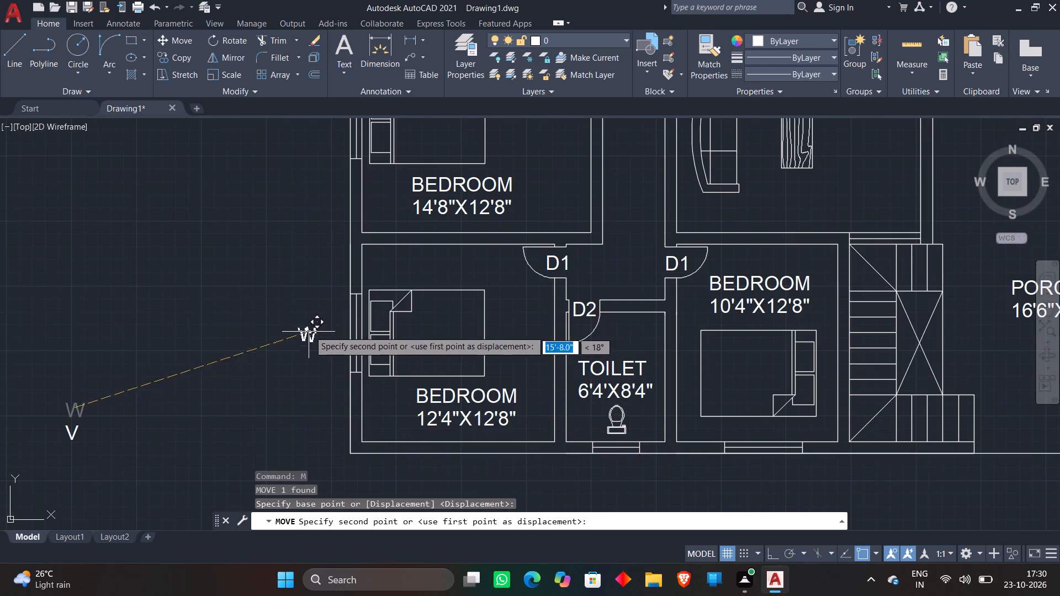
scroll(316, 327, up, 3)
click(365, 339)
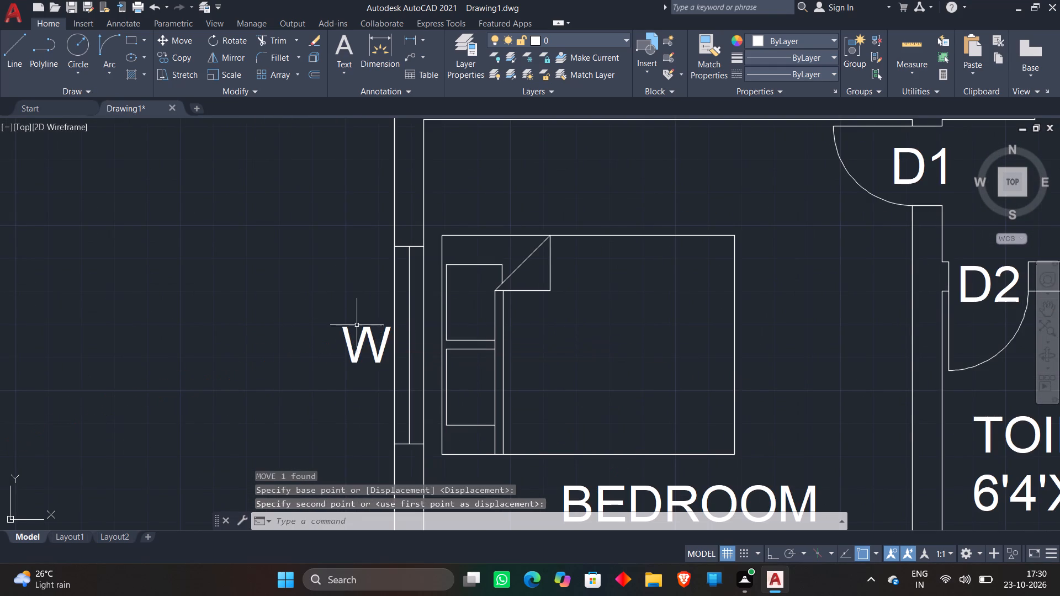
Copy the W tag from the 12'4"X12'8" bedroom window to just below the 10'4"X12'8" bedroom window.
click(342, 343)
click(349, 333)
click(353, 334)
click(352, 357)
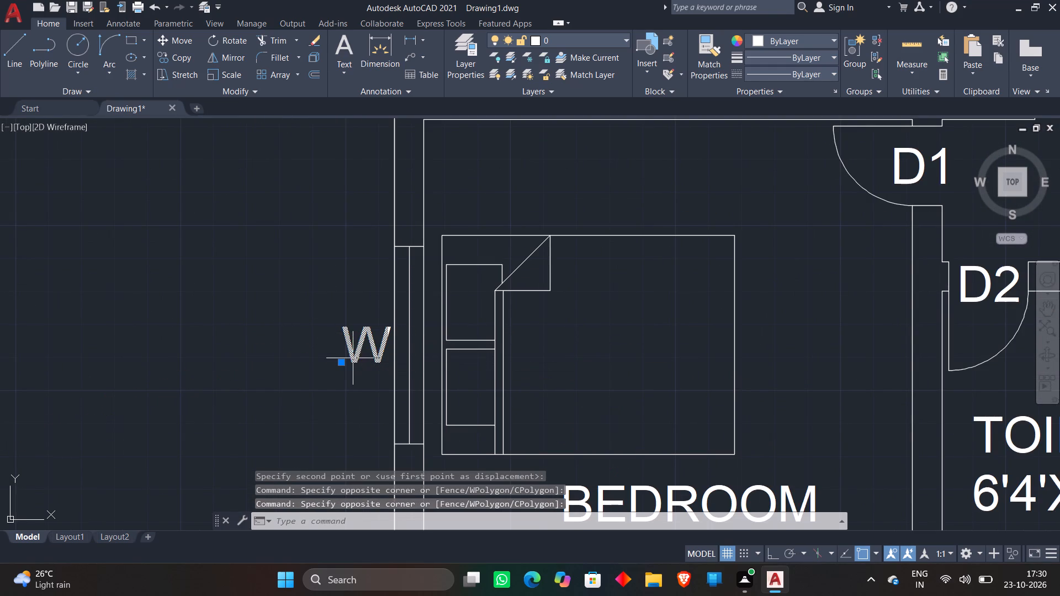
right_click(270, 268)
click(295, 338)
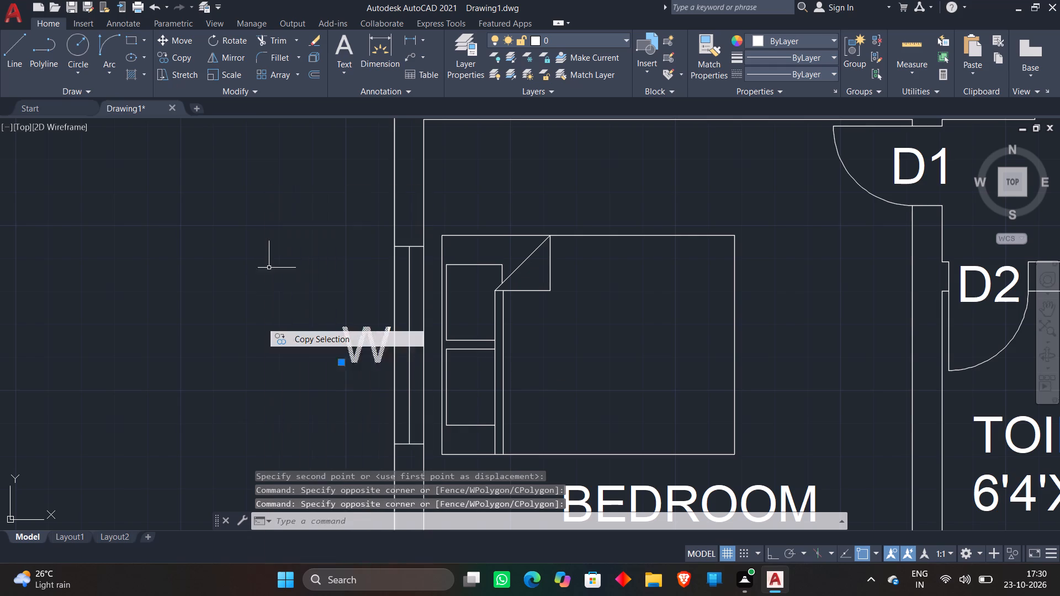
click(342, 309)
scroll(337, 201, down, 4)
scroll(545, 316, up, 3)
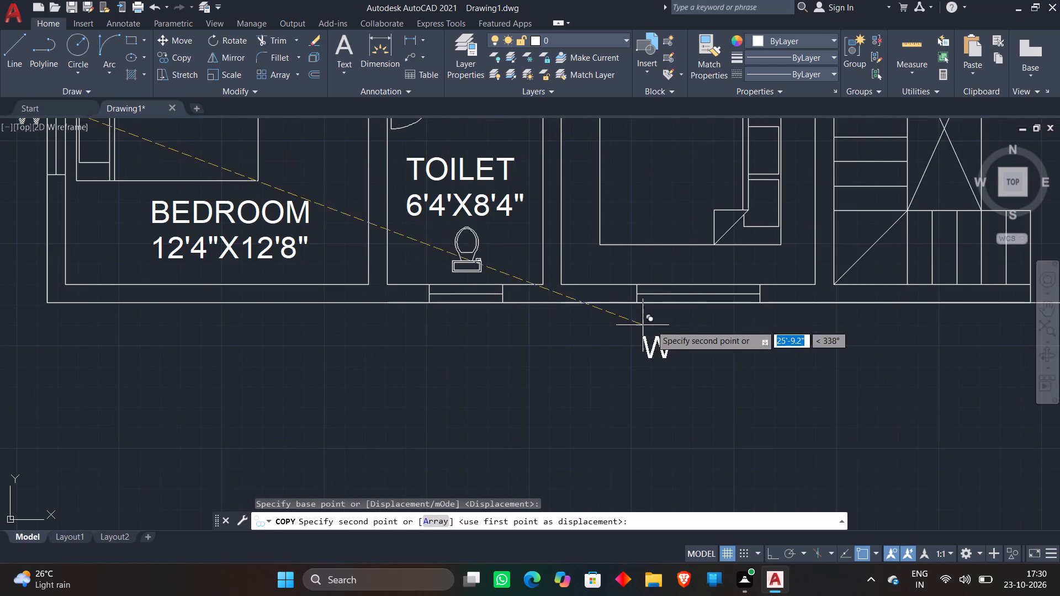
scroll(698, 306, up, 1)
click(698, 306)
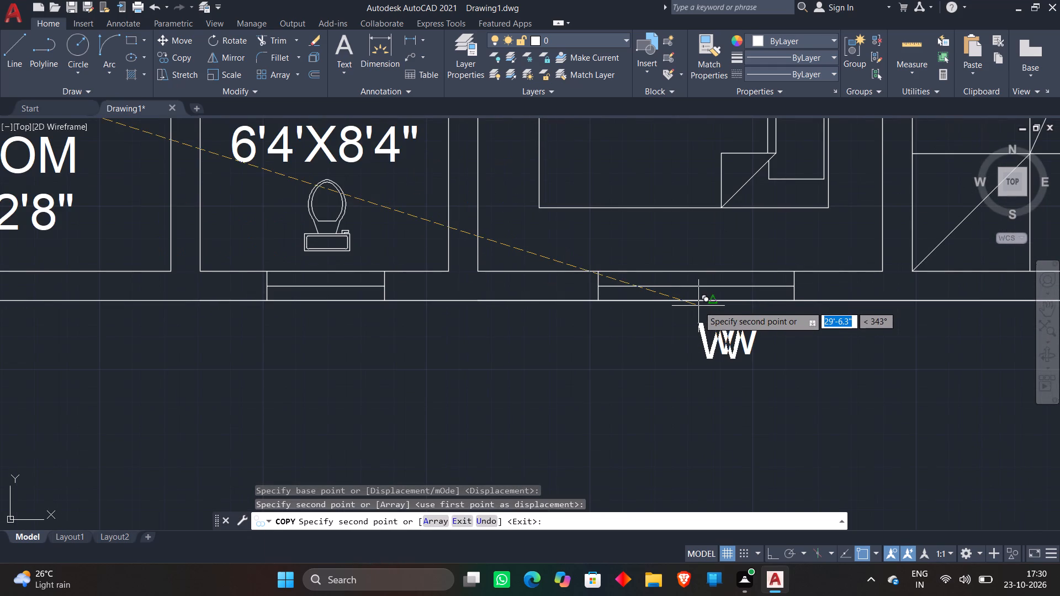
key(Escape)
Move the W tag below the 10'4"X12'8" bedroom to centre it under the window.
click(735, 342)
click(691, 349)
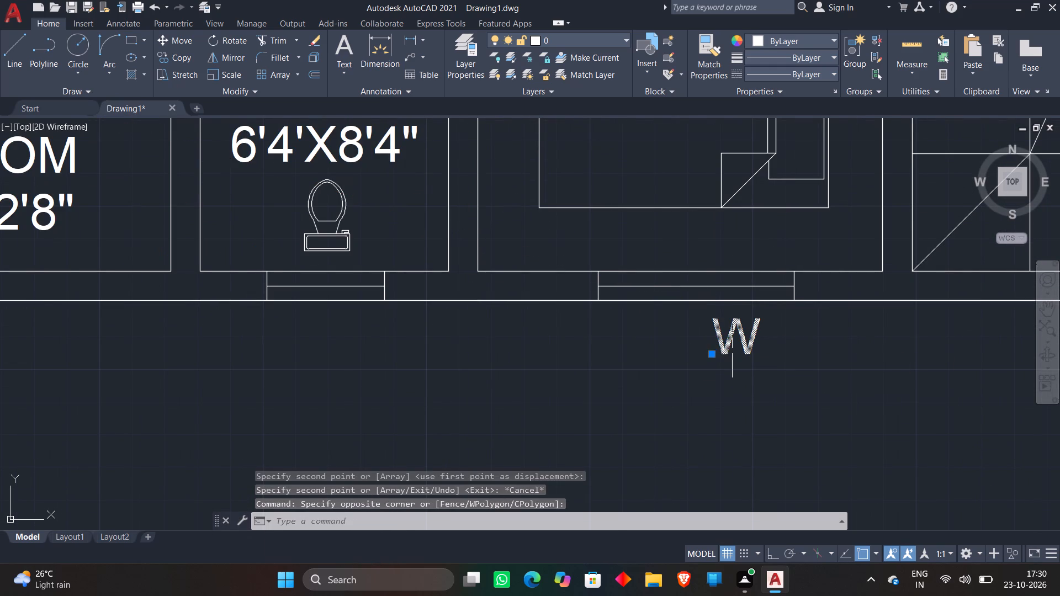
text(M)
key(space)
click(732, 348)
click(693, 340)
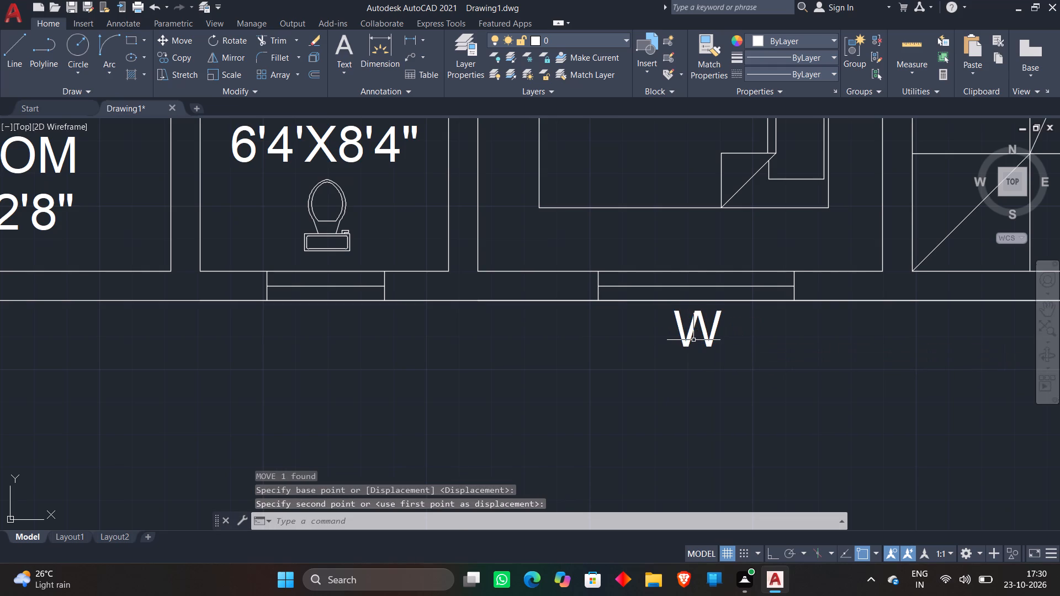
Copy the W tag from the 10'4"X12'8" bedroom window to beside the 14'8"X12'8" bedroom's outer-wall window.
click(693, 340)
click(660, 346)
click(681, 316)
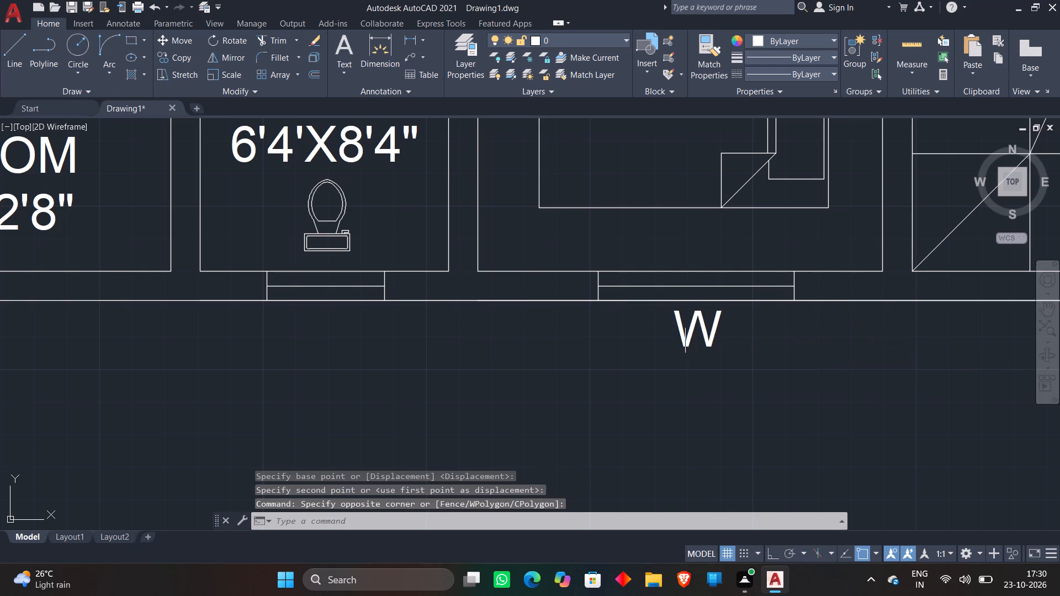
click(690, 328)
right_drag(680, 330, 638, 336)
click(677, 338)
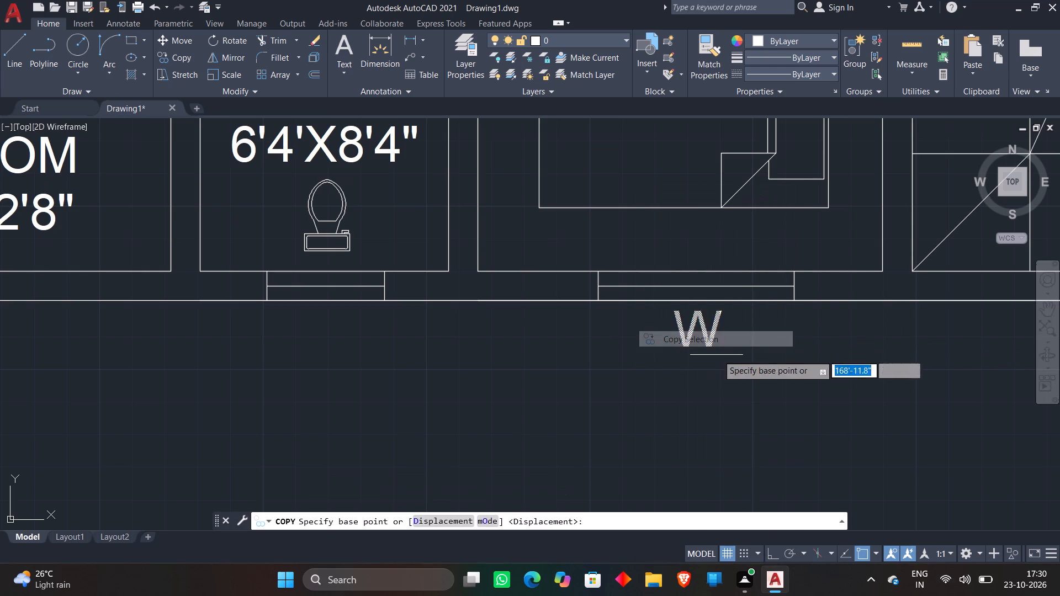
click(718, 355)
scroll(674, 374, down, 4)
middle_drag(378, 349, 388, 379)
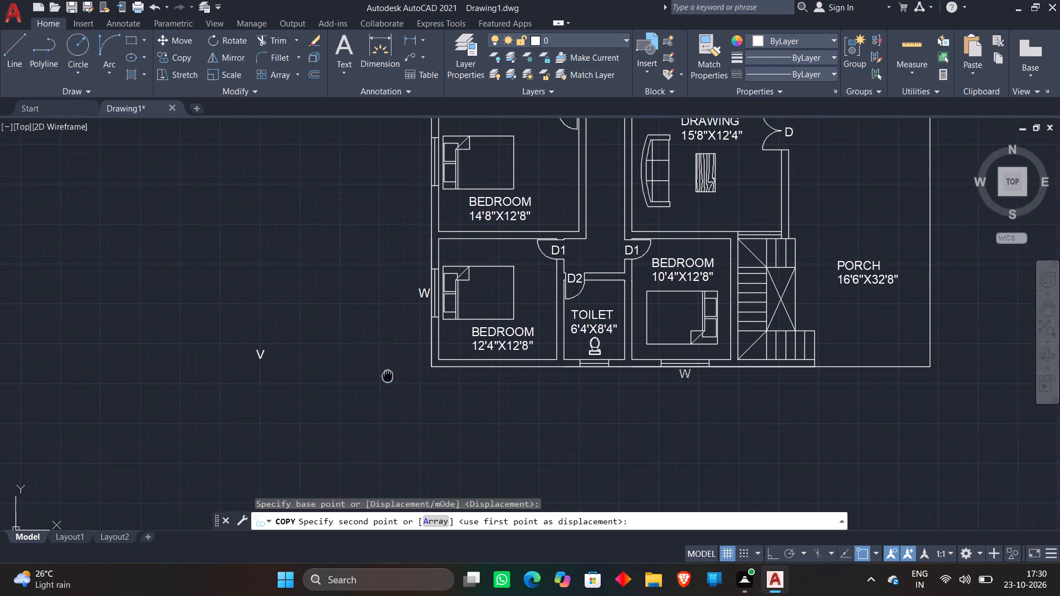
middle_drag(388, 379, 395, 513)
scroll(425, 317, up, 3)
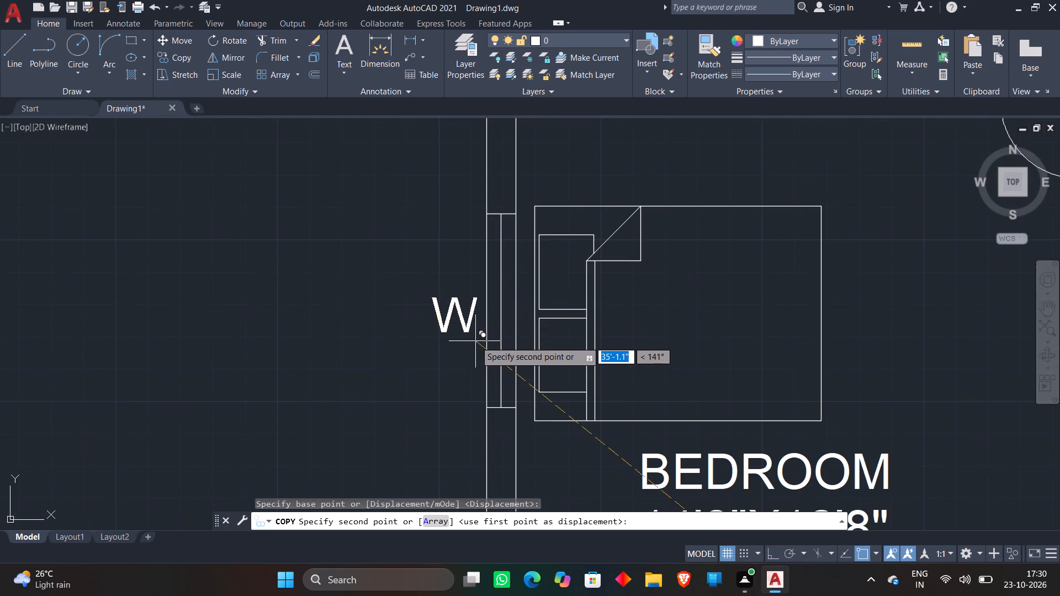
click(475, 340)
Place W tag copies outside the plan's kitchen-side upper corner and above the 13'X12'4" bedroom window.
scroll(396, 278, down, 3)
middle_drag(370, 263, 263, 432)
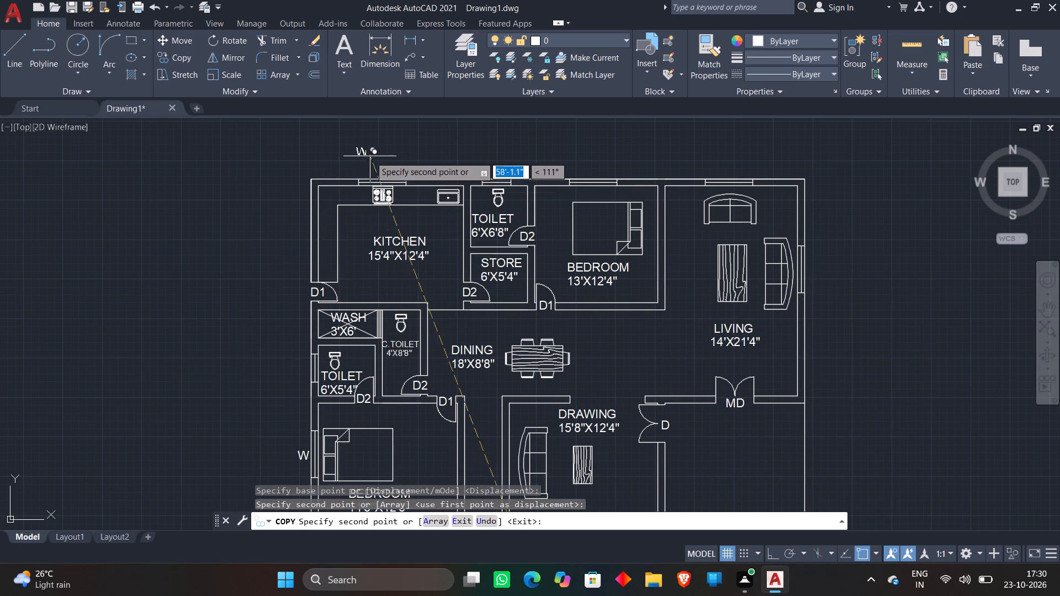
scroll(383, 169, up, 4)
click(404, 244)
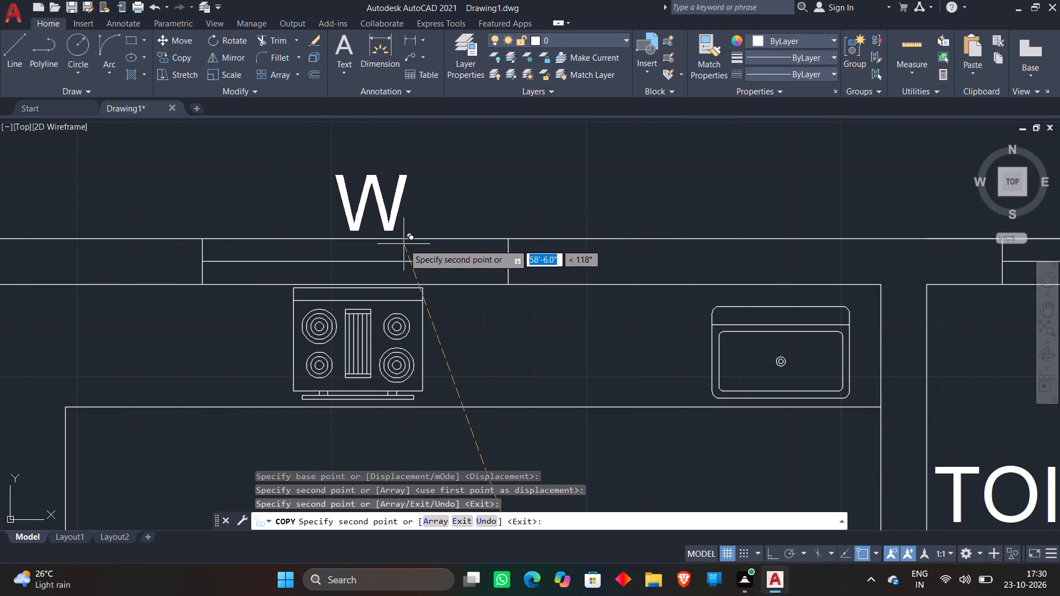
scroll(454, 227, down, 3)
middle_drag(826, 202, 825, 202)
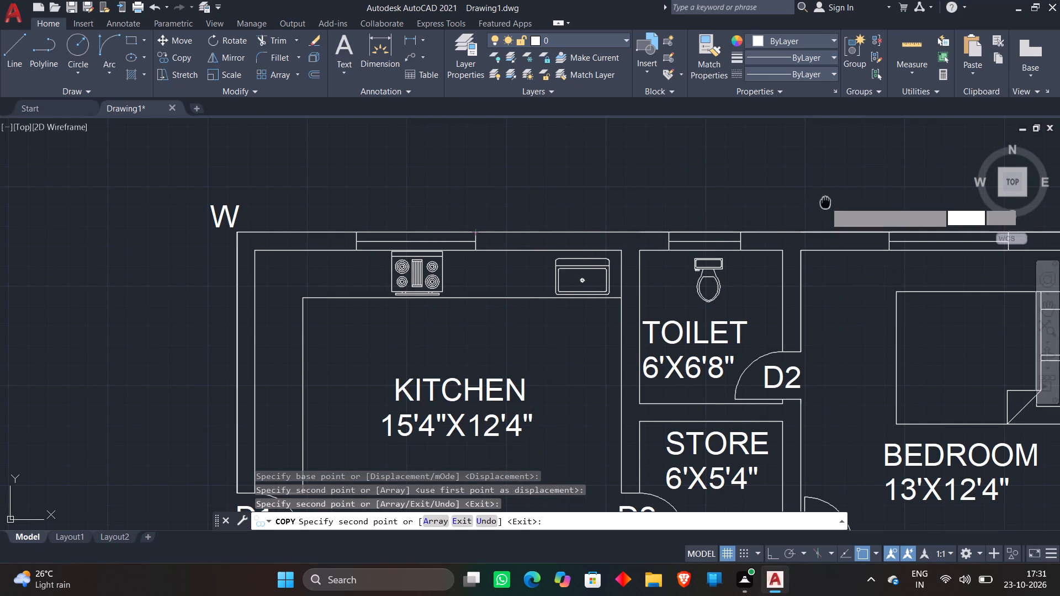
middle_drag(825, 202, 416, 270)
scroll(552, 295, up, 2)
click(551, 305)
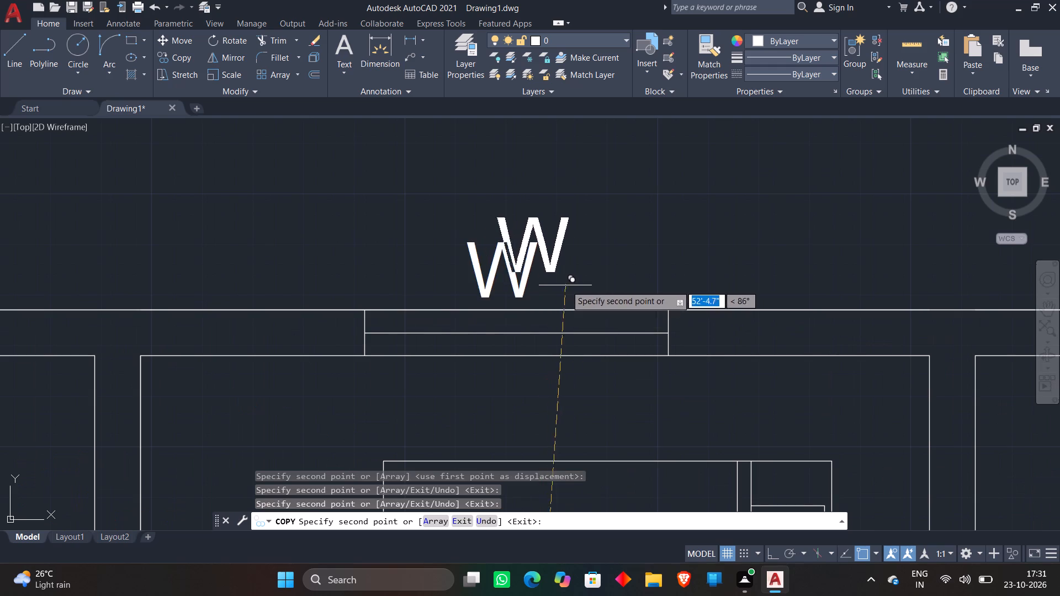
Place W tag copies outside the LIVING room's two windows, one on the upper wall and one on the side wall.
scroll(568, 284, down, 4)
scroll(722, 278, up, 4)
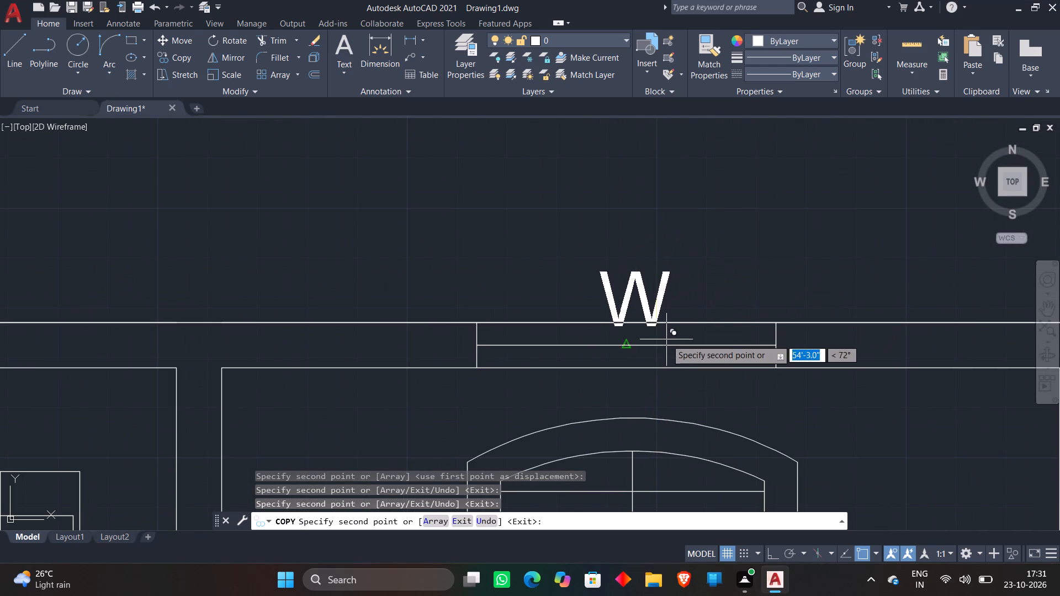
click(666, 324)
scroll(702, 269, down, 2)
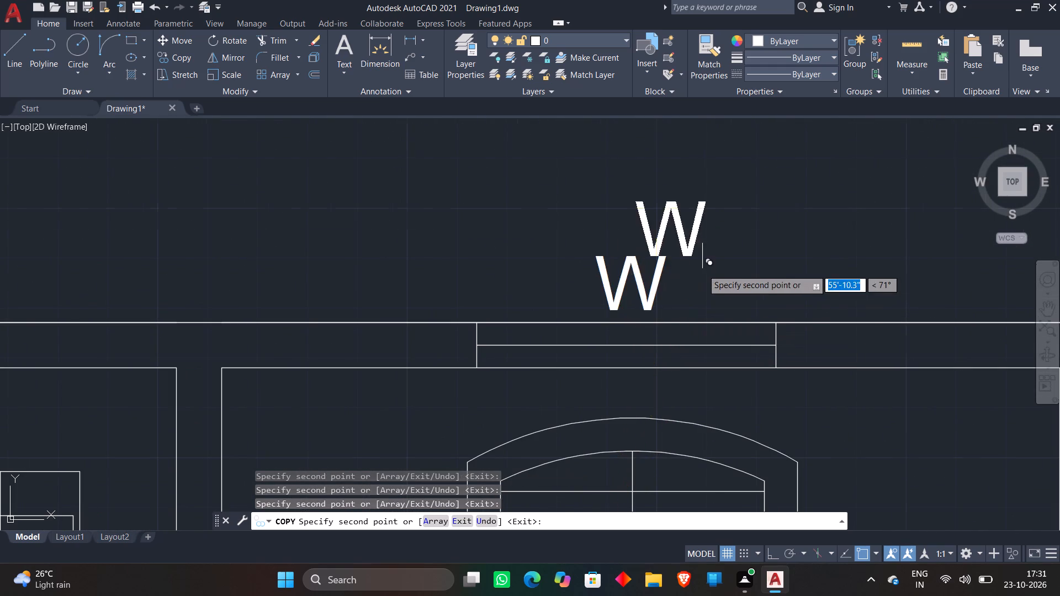
scroll(702, 269, down, 4)
scroll(762, 338, up, 5)
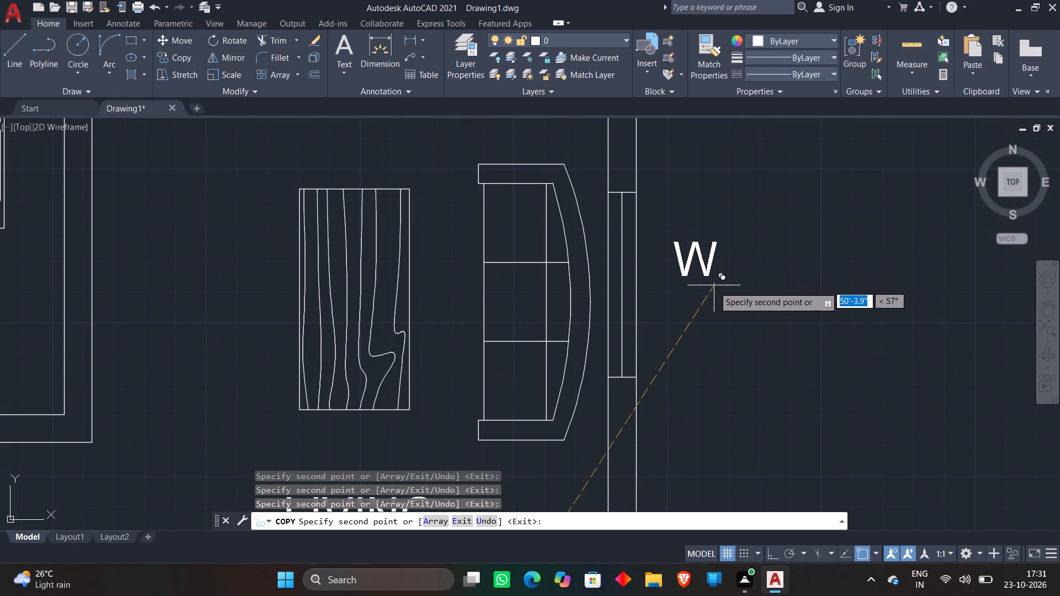
click(688, 301)
Place a W tag copy inside the DRAWING room at the window beside the staircase and finish copying.
scroll(723, 265, down, 4)
scroll(787, 318, down, 2)
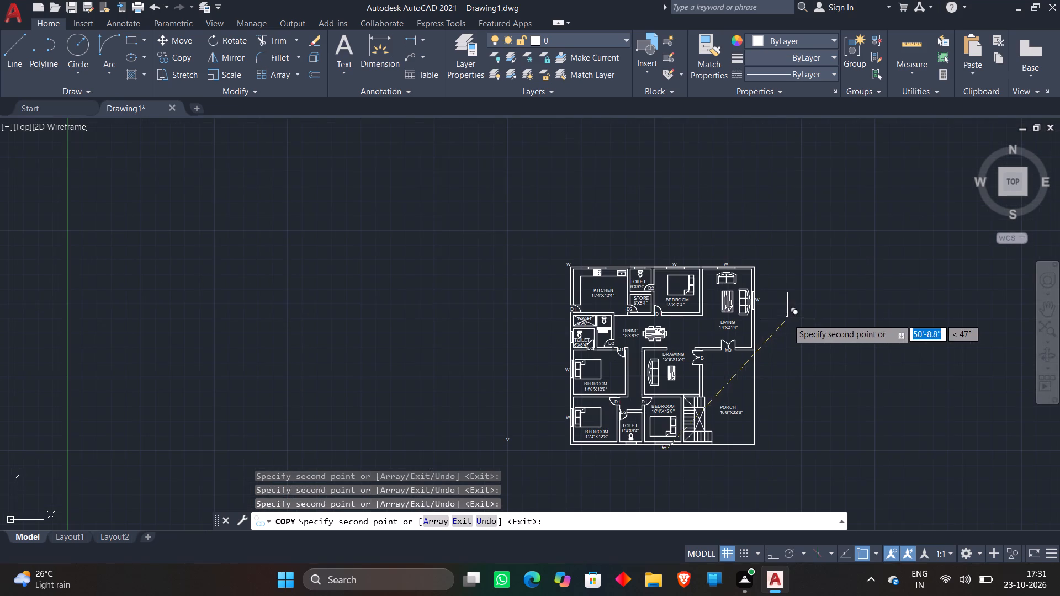
scroll(691, 390, up, 2)
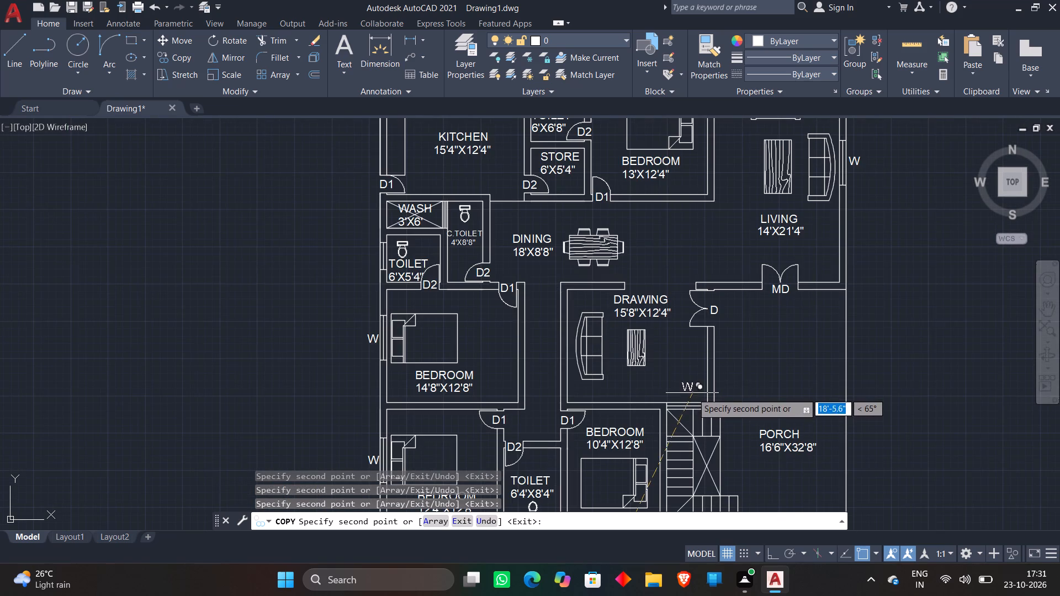
scroll(692, 393, up, 4)
click(695, 427)
scroll(672, 338, down, 5)
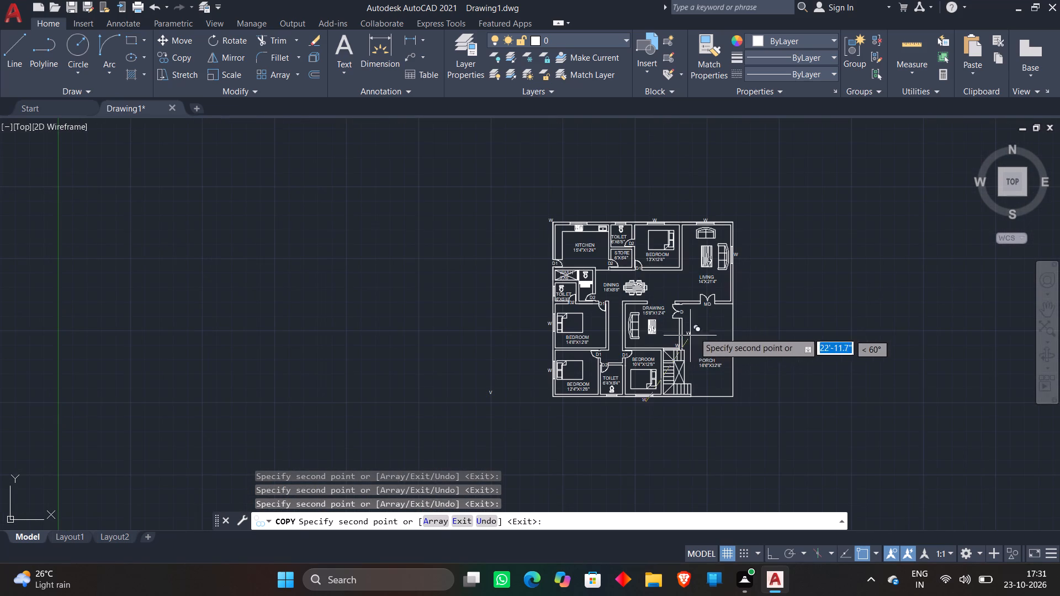
key(Escape)
Move the DRAWING room's W tag about 1'-8" left so it sits centred over the staircase-side window.
scroll(665, 328, up, 3)
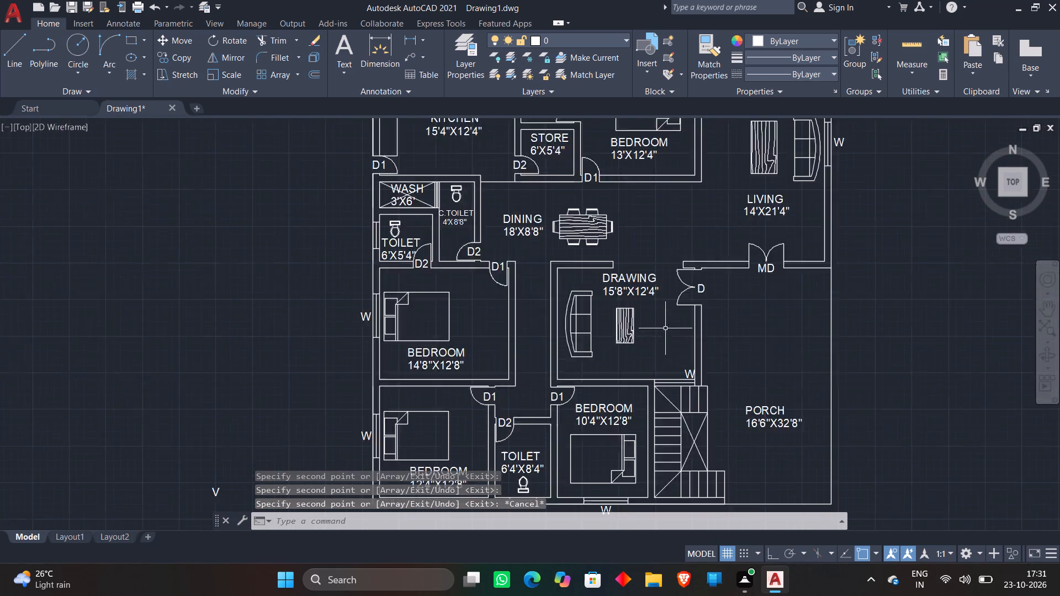
click(701, 398)
text(M)
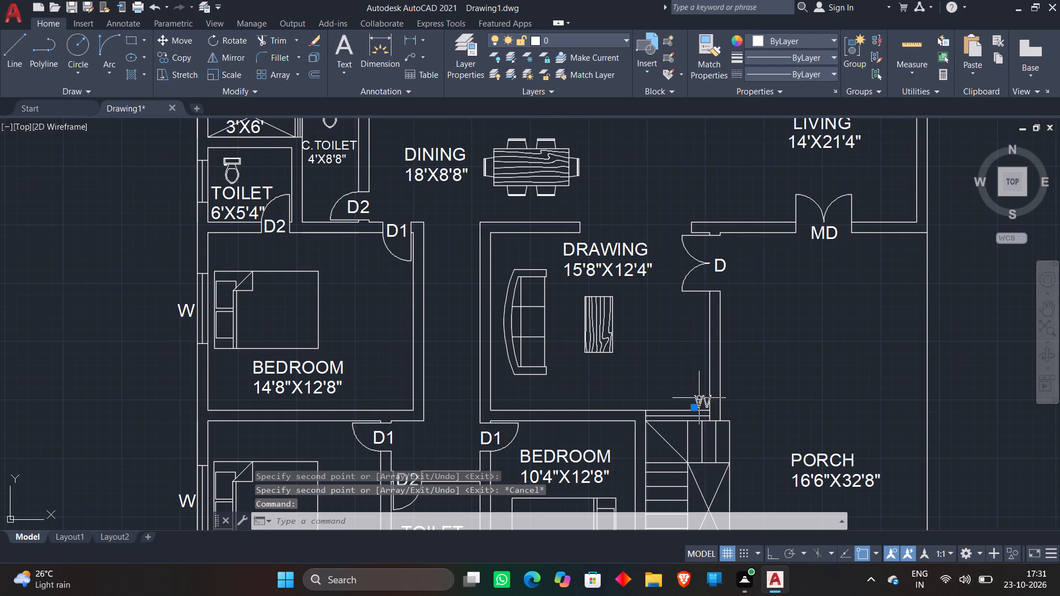
key(space)
scroll(699, 398, up, 3)
click(701, 400)
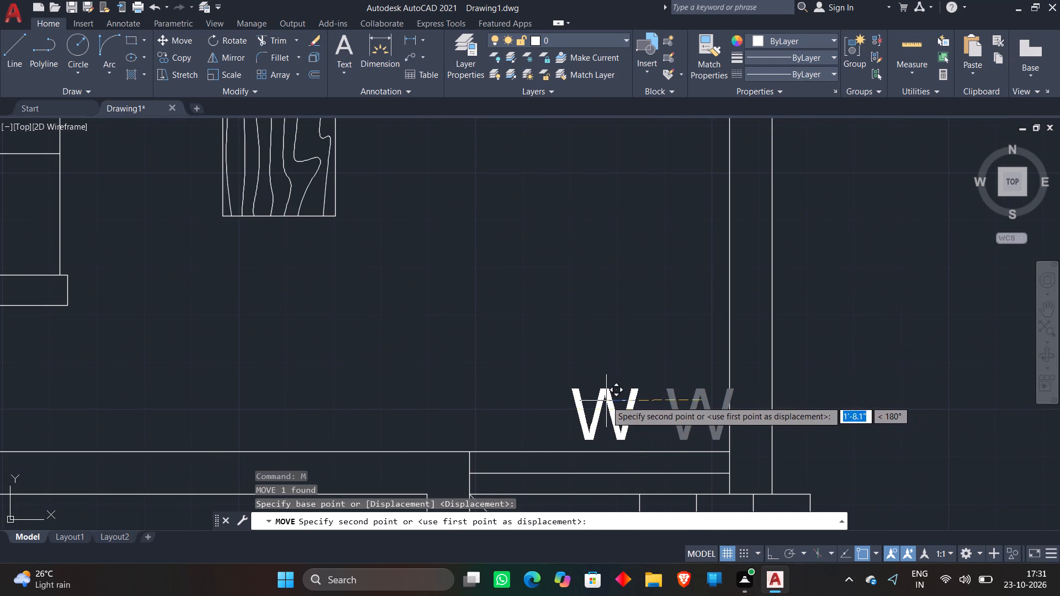
click(607, 400)
scroll(573, 254, down, 8)
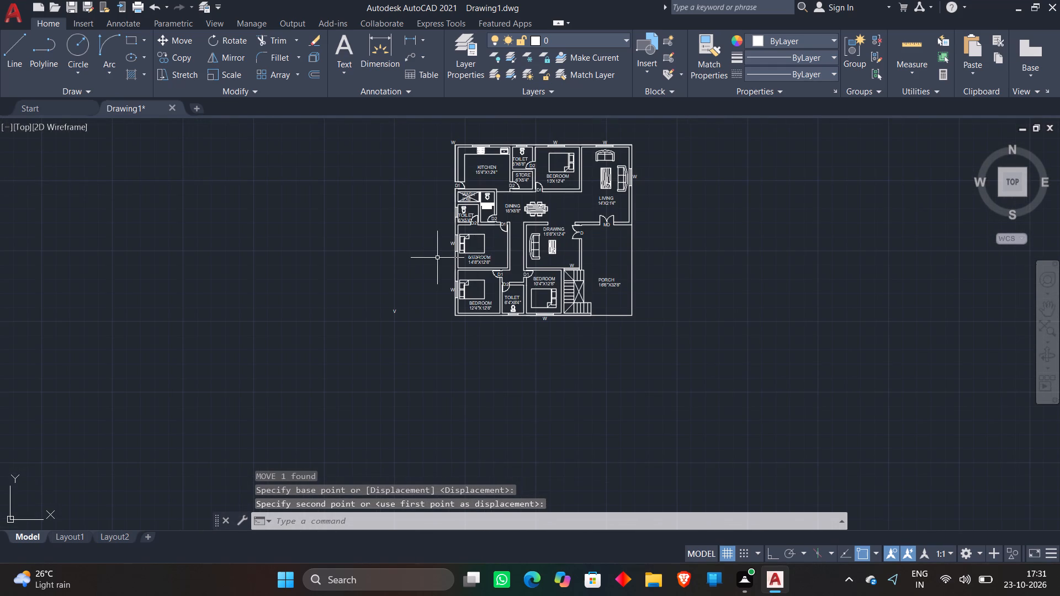
Move the W tag at the plan's kitchen corner about 7'-11" right, centring it above the KITCHEN window.
middle_drag(436, 258, 388, 408)
scroll(427, 317, up, 4)
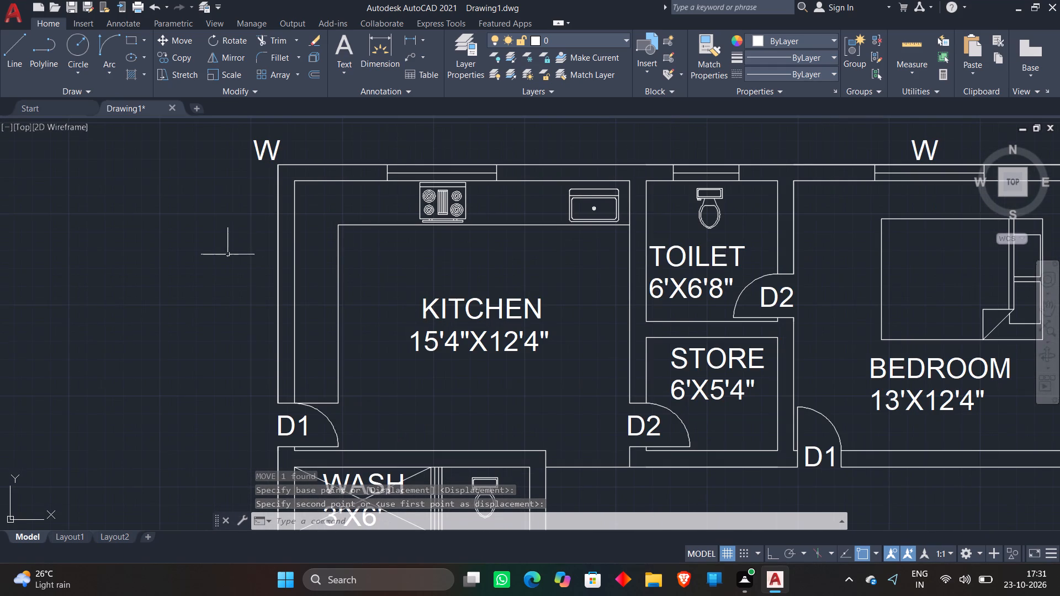
drag(268, 151, 277, 150)
key(m)
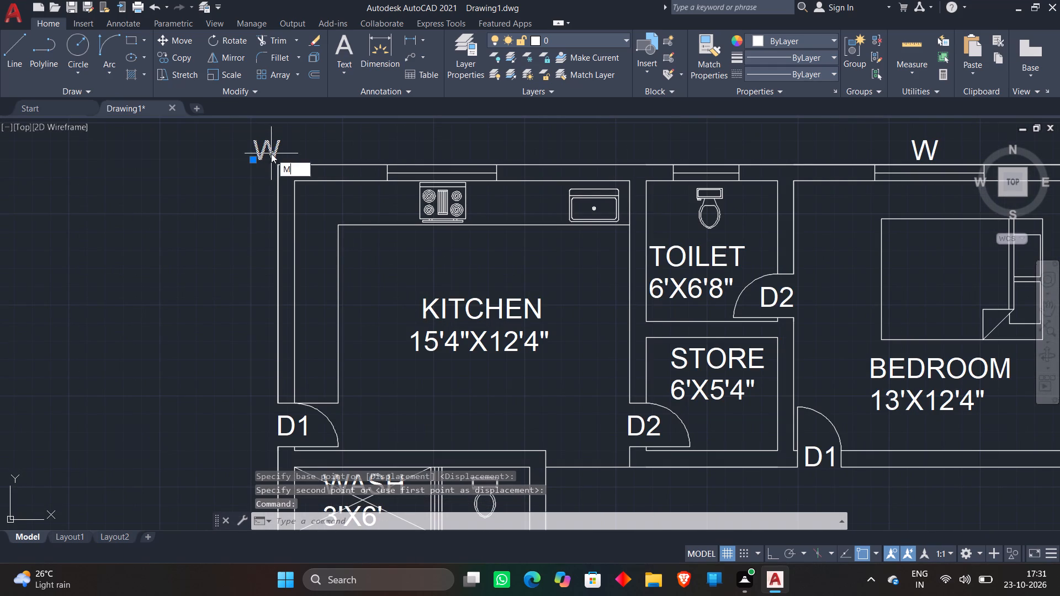
key(space)
click(265, 150)
scroll(443, 117, up, 3)
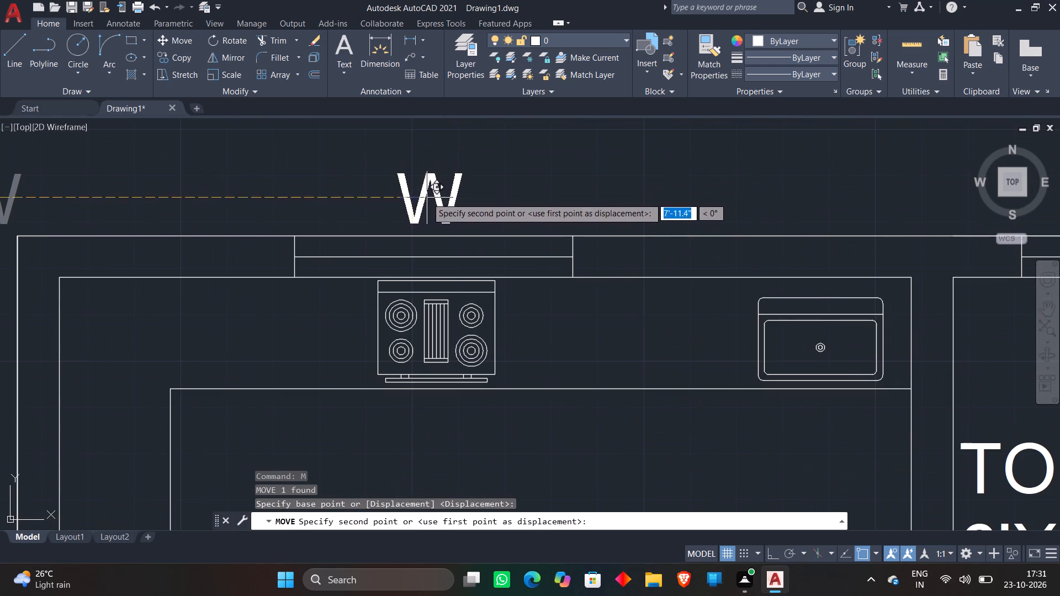
click(426, 198)
Move the spare V tag outside the plan to just above the 6'X6'8" TOILET's ventilator in the upper wall.
scroll(454, 168, down, 6)
click(336, 476)
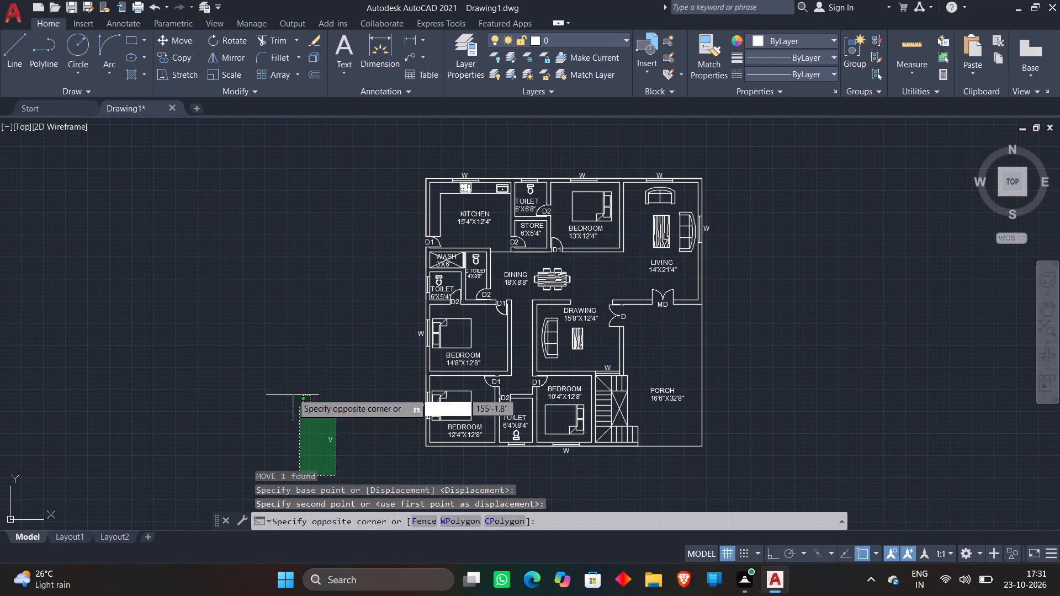
click(292, 392)
key(m)
key(space)
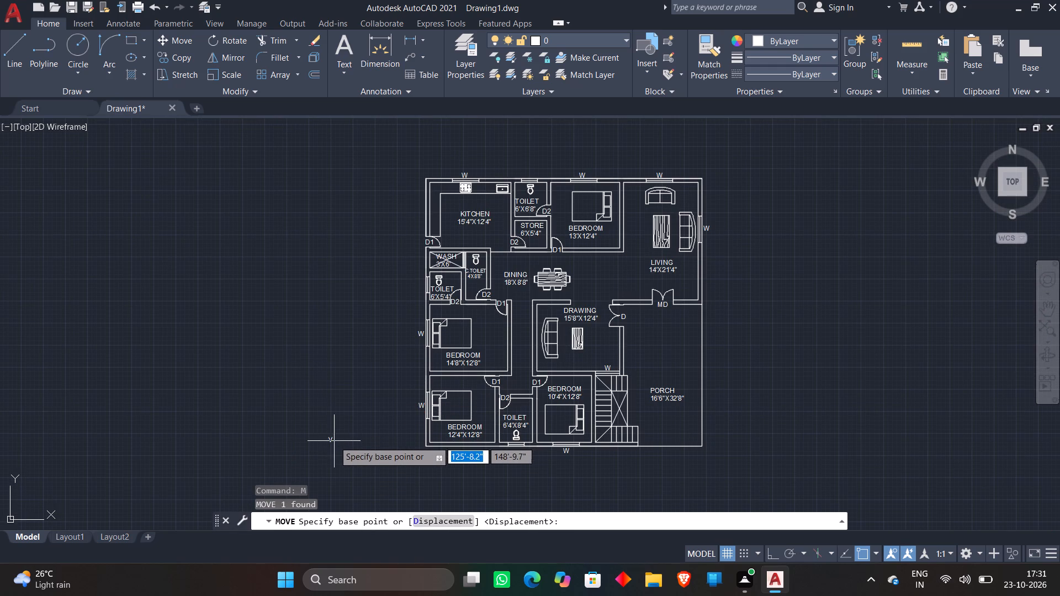
click(330, 441)
scroll(520, 168, up, 2)
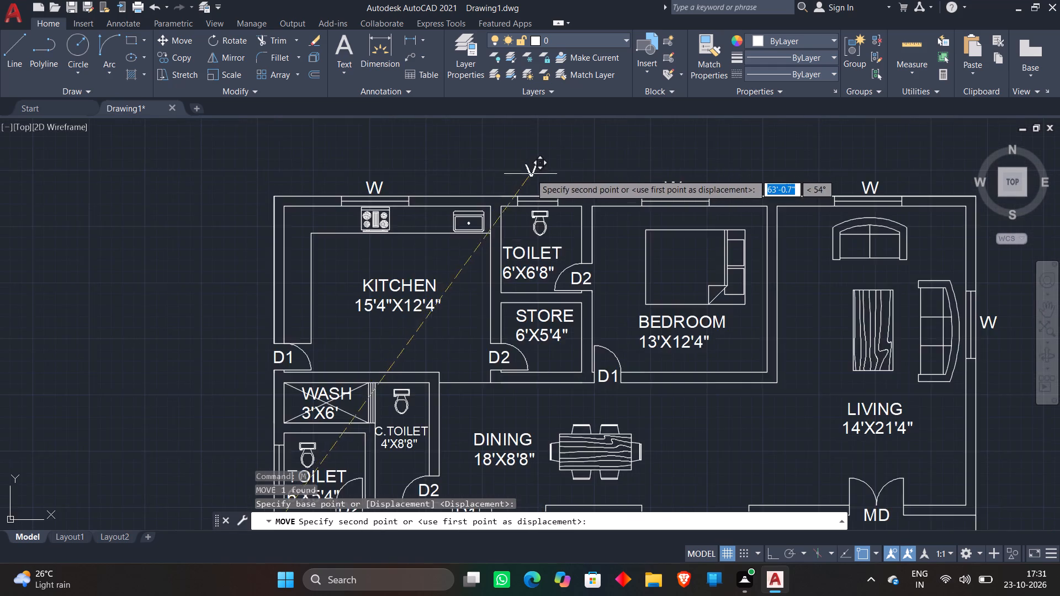
scroll(538, 177, up, 3)
click(516, 228)
Copy the V tag outside the 6'X5'4" TOILET's side-wall ventilator and below the outer wall of the 6'4"X8'4" TOILET.
click(529, 205)
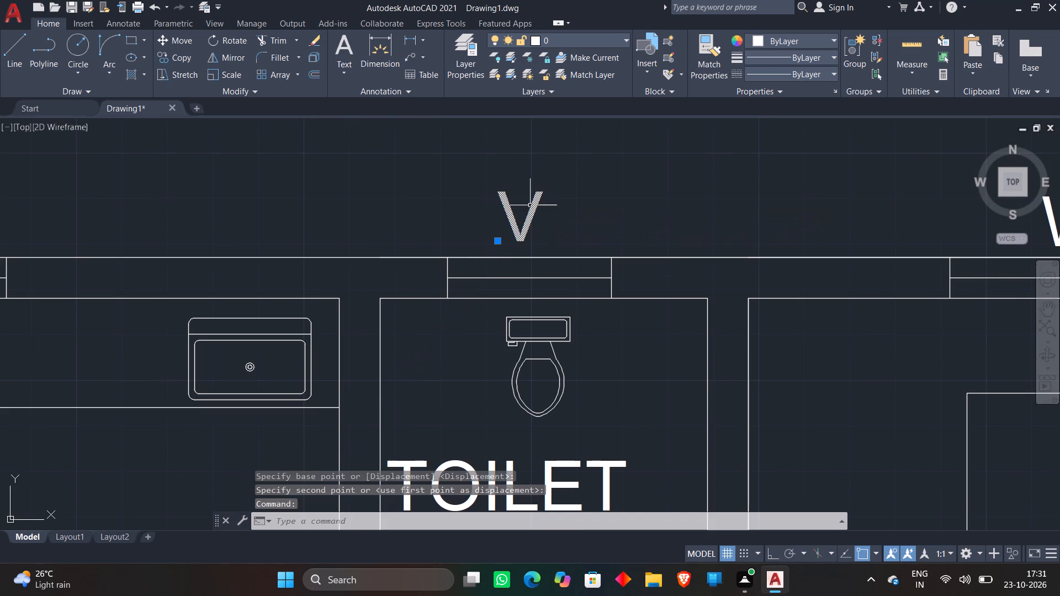
right_click(556, 178)
click(606, 331)
click(537, 190)
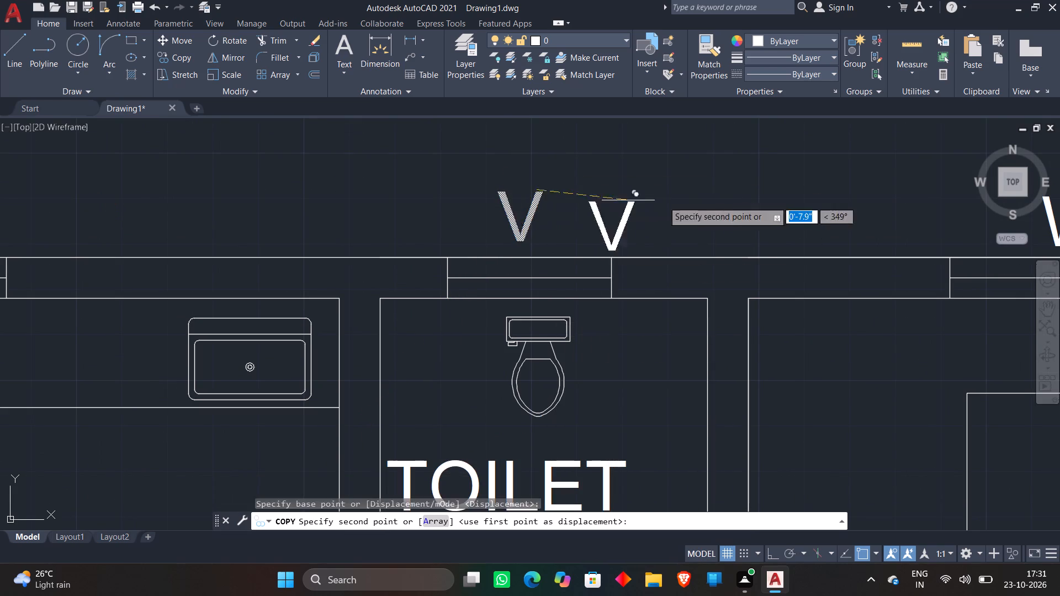
scroll(713, 201, down, 6)
middle_drag(853, 351, 695, 264)
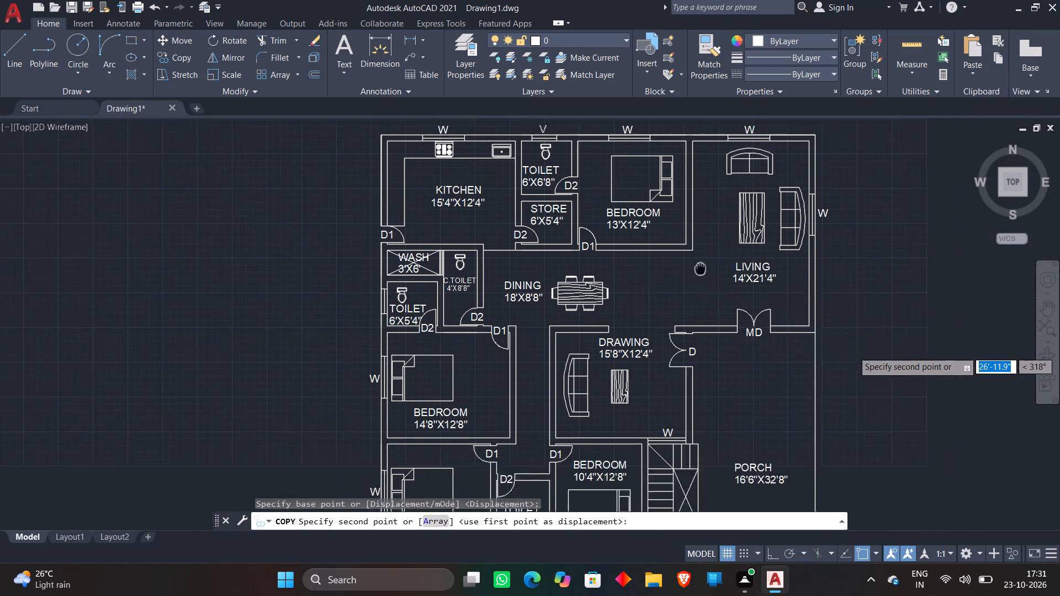
middle_drag(695, 264, 685, 260)
scroll(343, 279, up, 5)
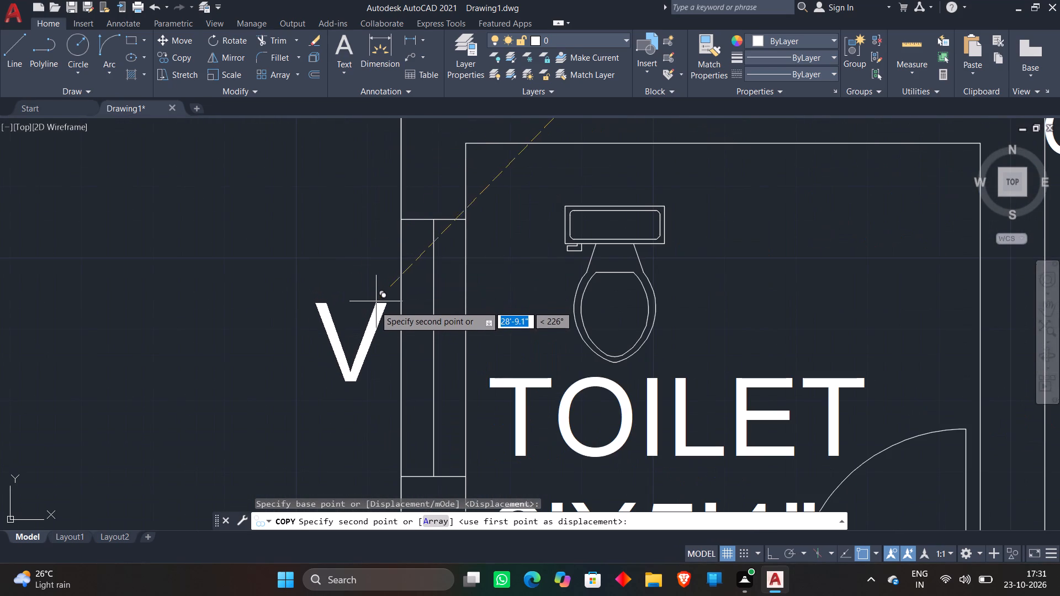
click(374, 312)
scroll(375, 209, down, 5)
scroll(485, 207, down, 2)
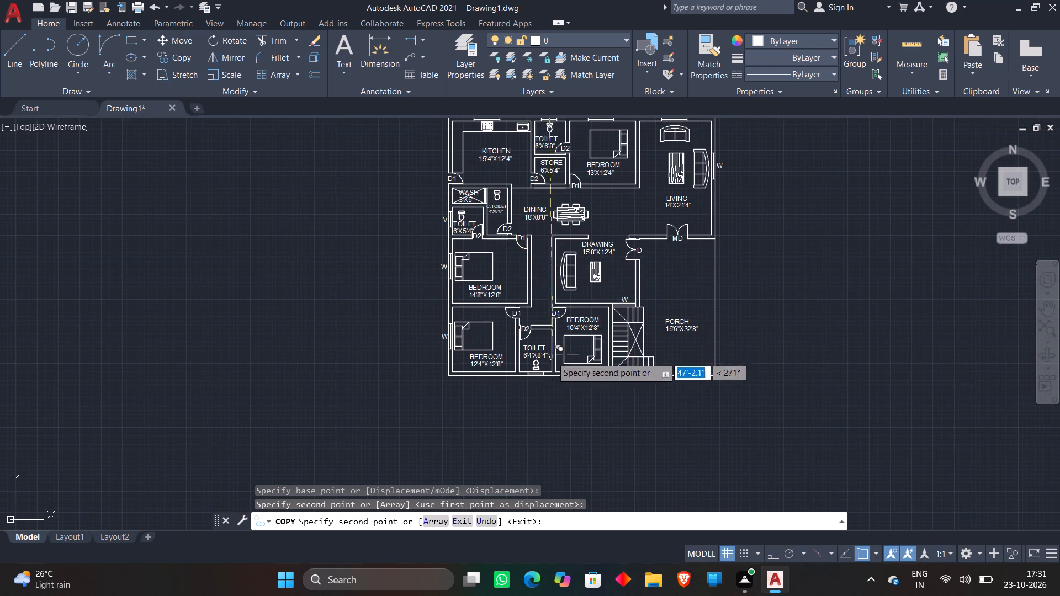
scroll(538, 389, up, 4)
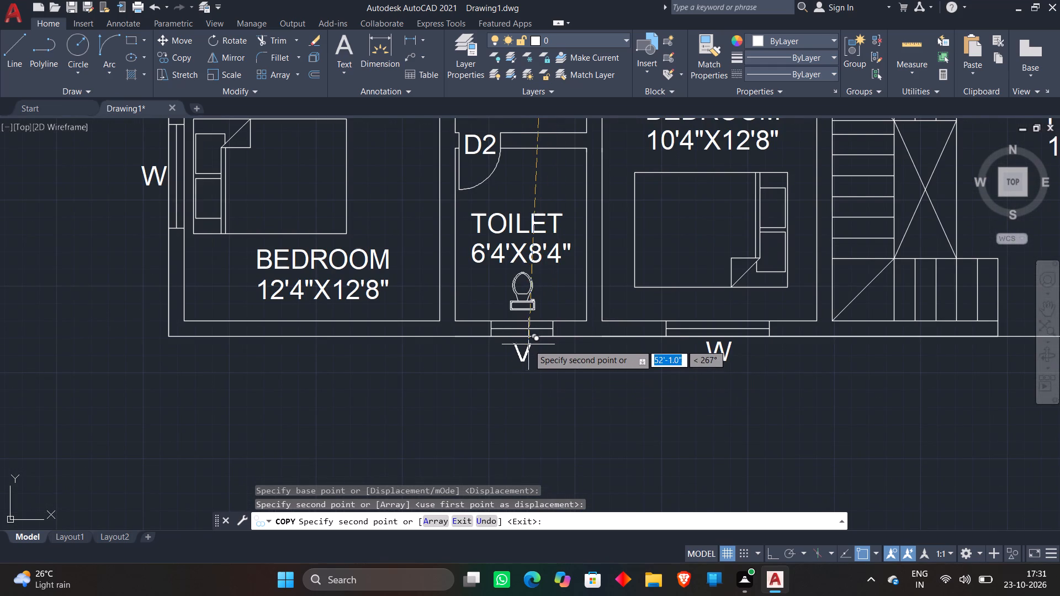
click(528, 342)
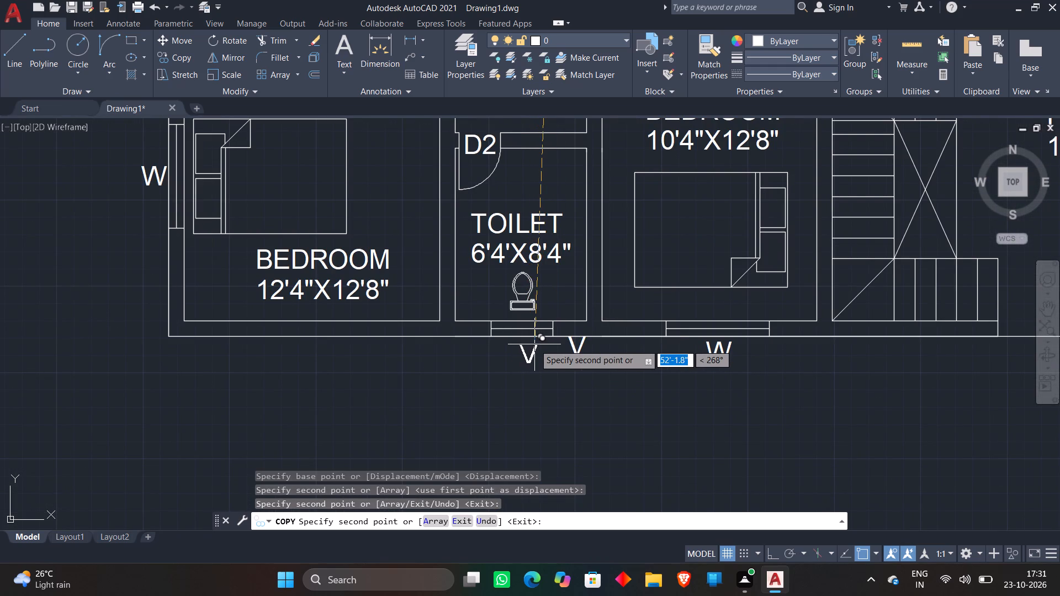
key(Escape)
Move the 6'4"X8'4" TOILET's V tag about 2'-7" left so it sits centred below the ventilator.
click(580, 348)
key(m)
key(space)
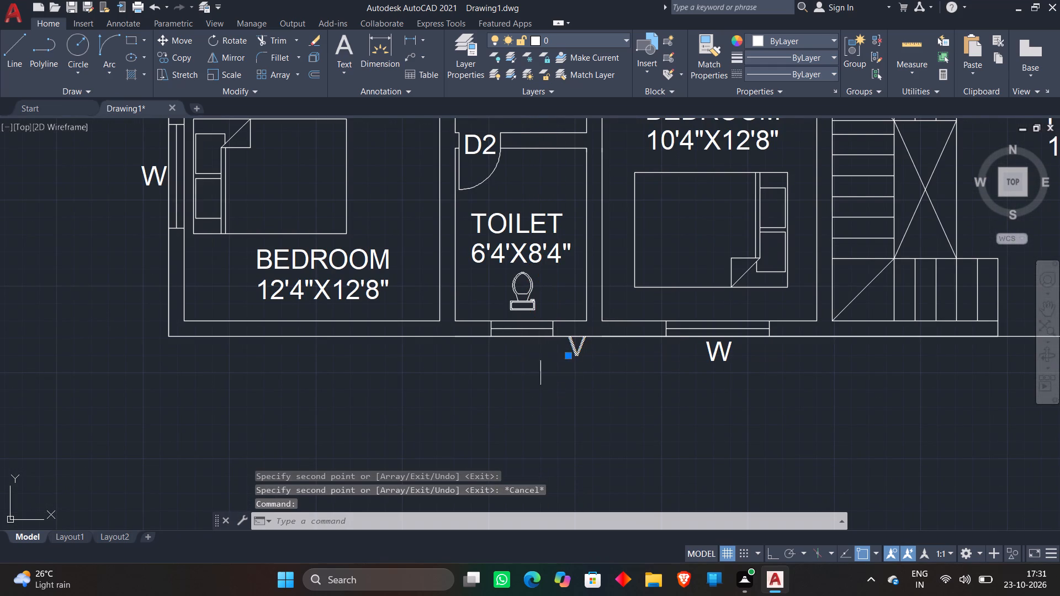
click(577, 355)
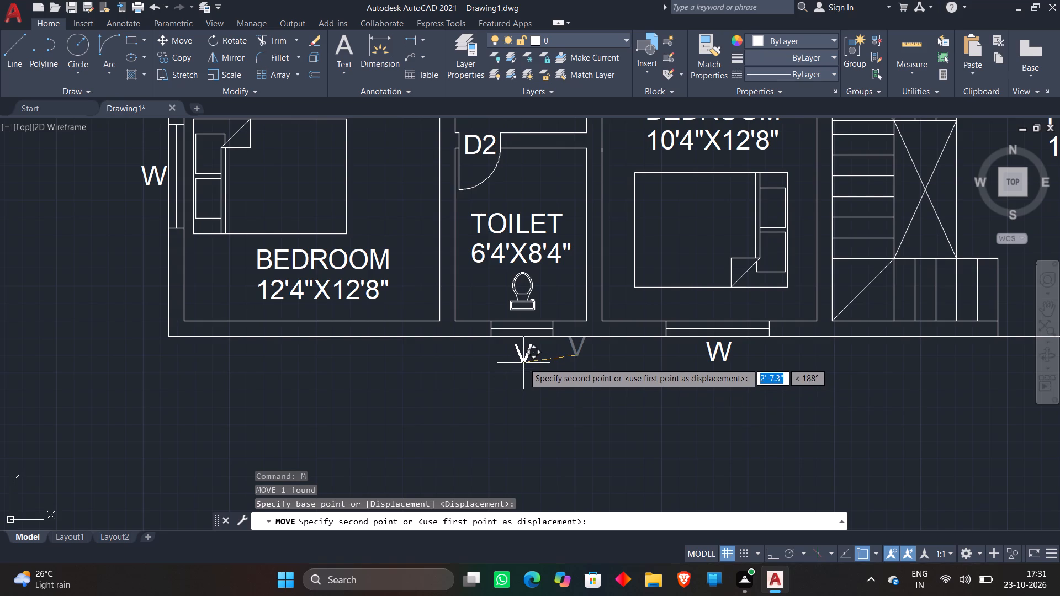
click(523, 363)
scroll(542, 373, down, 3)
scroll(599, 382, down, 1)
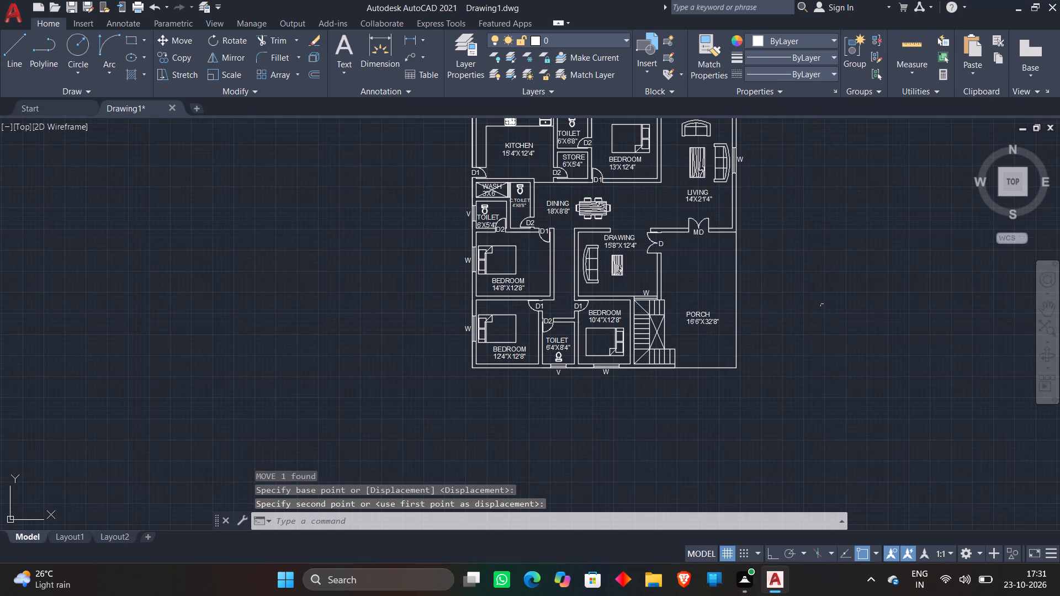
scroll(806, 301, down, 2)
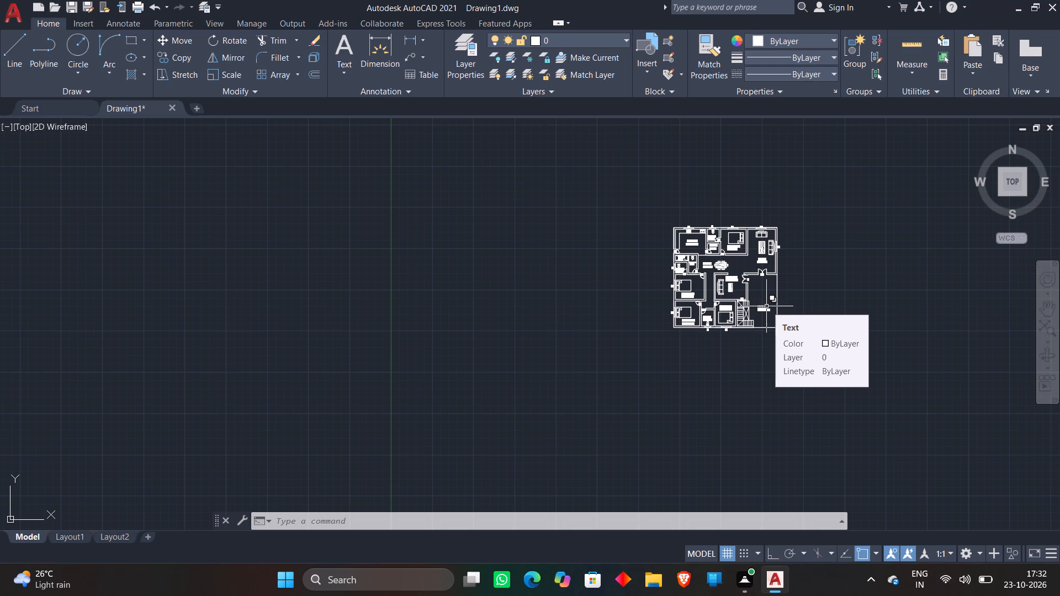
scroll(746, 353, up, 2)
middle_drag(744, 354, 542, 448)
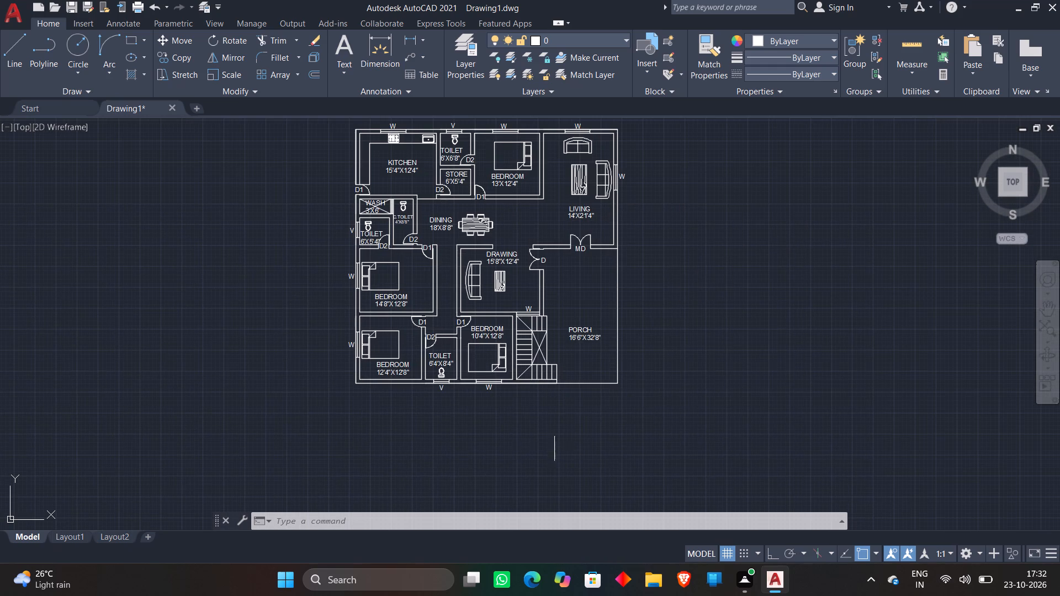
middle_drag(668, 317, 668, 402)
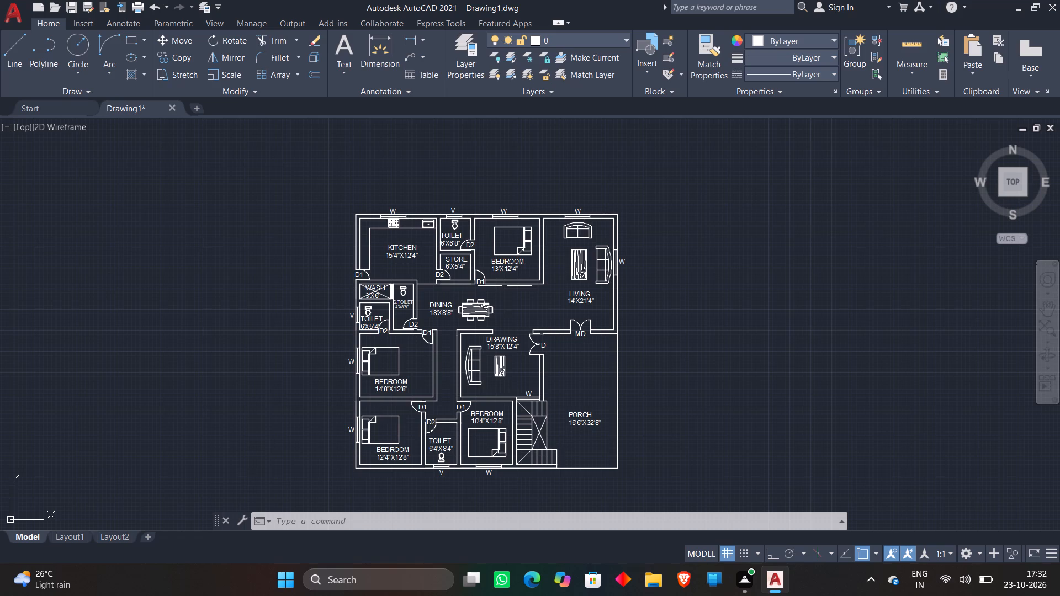
Save the drawing as 196 in the Desktop's New folder.
key(ctrl+s)
click(325, 257)
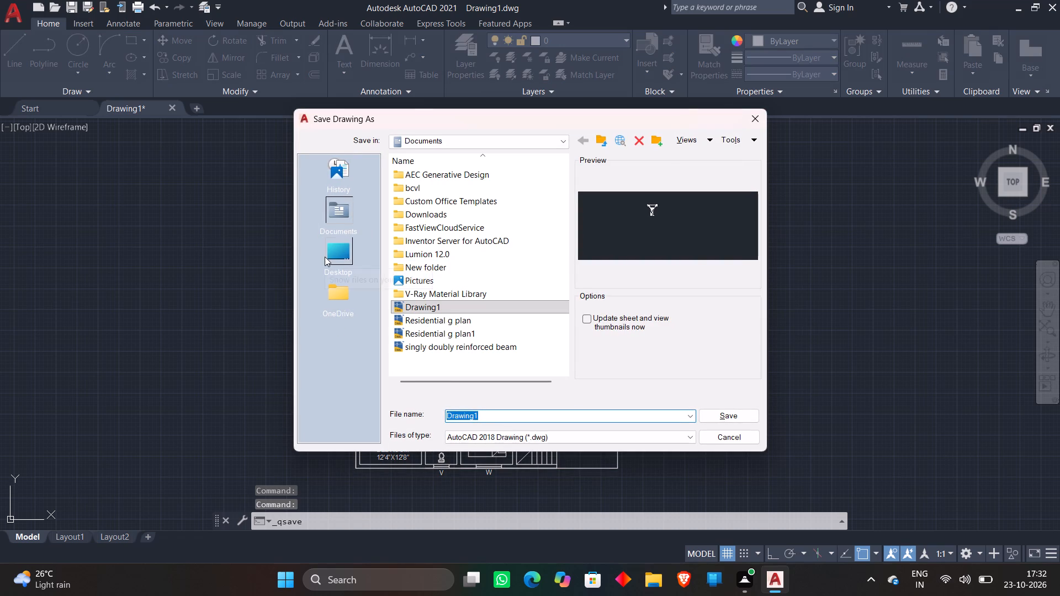
scroll(443, 272, down, 3)
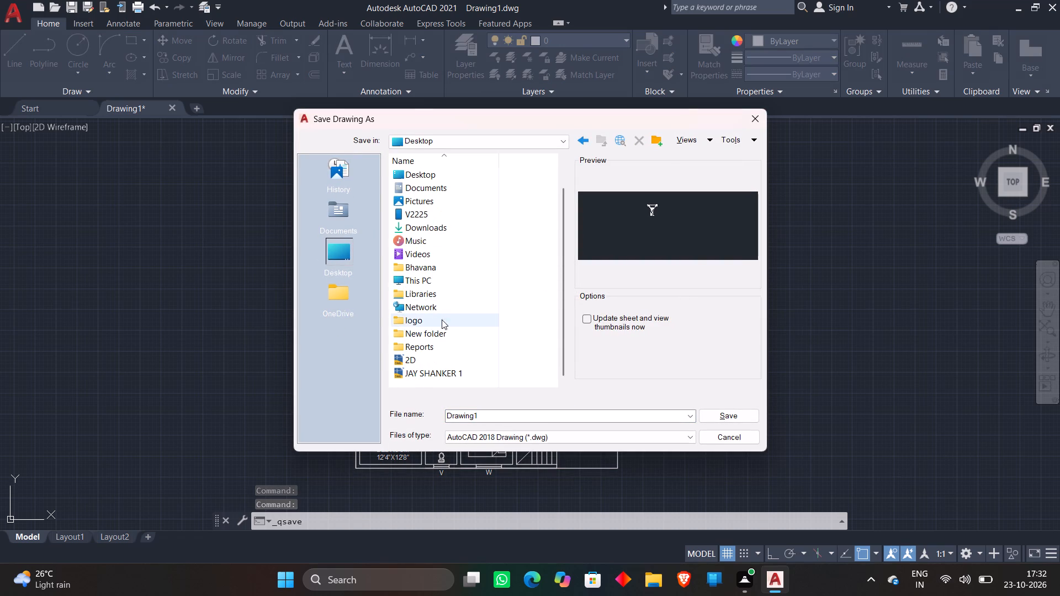
double_click(442, 334)
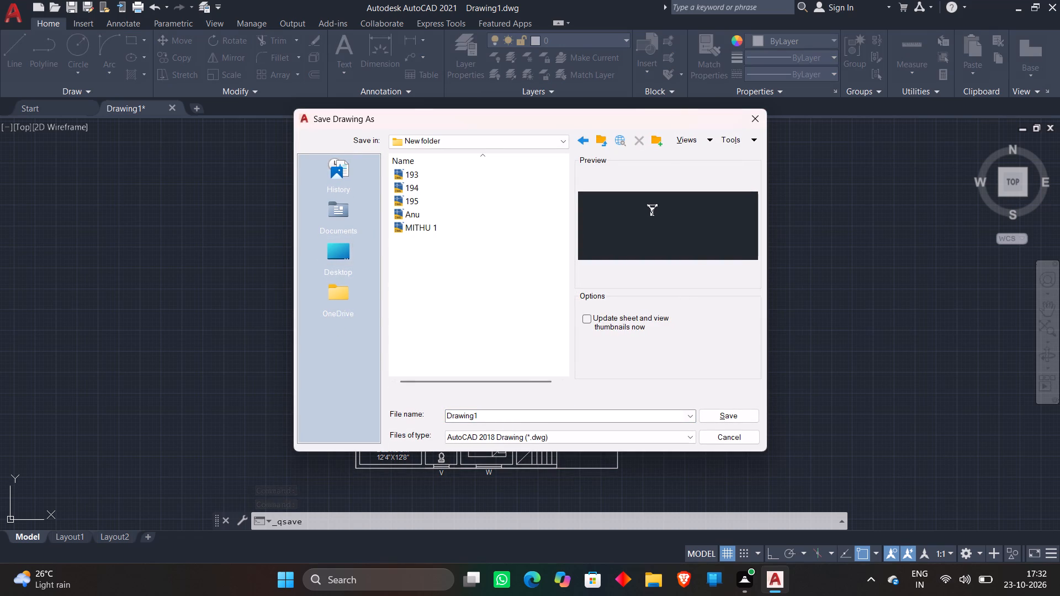
click(500, 417)
key(BackSpace)
text(19)
key(6)
key(Return)
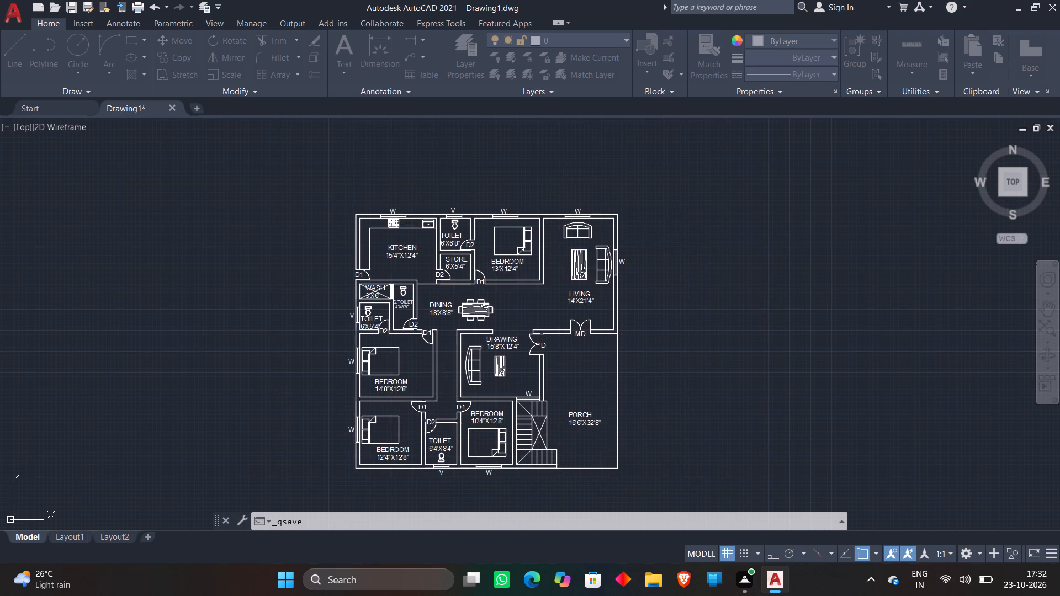
Set up a plot with AutoCAD PDF (High Quality Print).pc3, a plot window enclosing the whole floor plan, and centred placement.
key(ctrl+p)
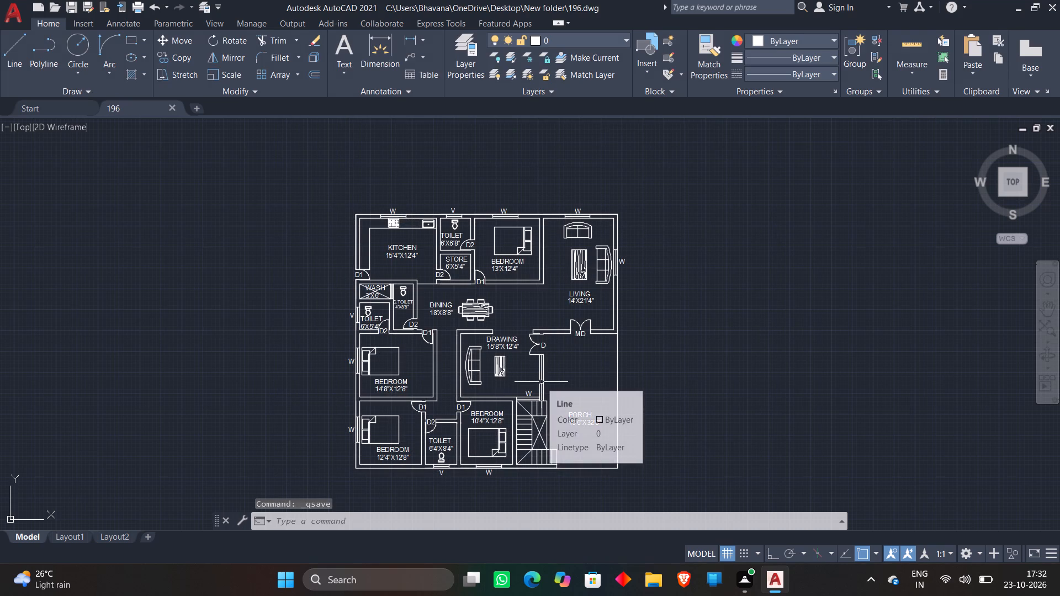
click(478, 185)
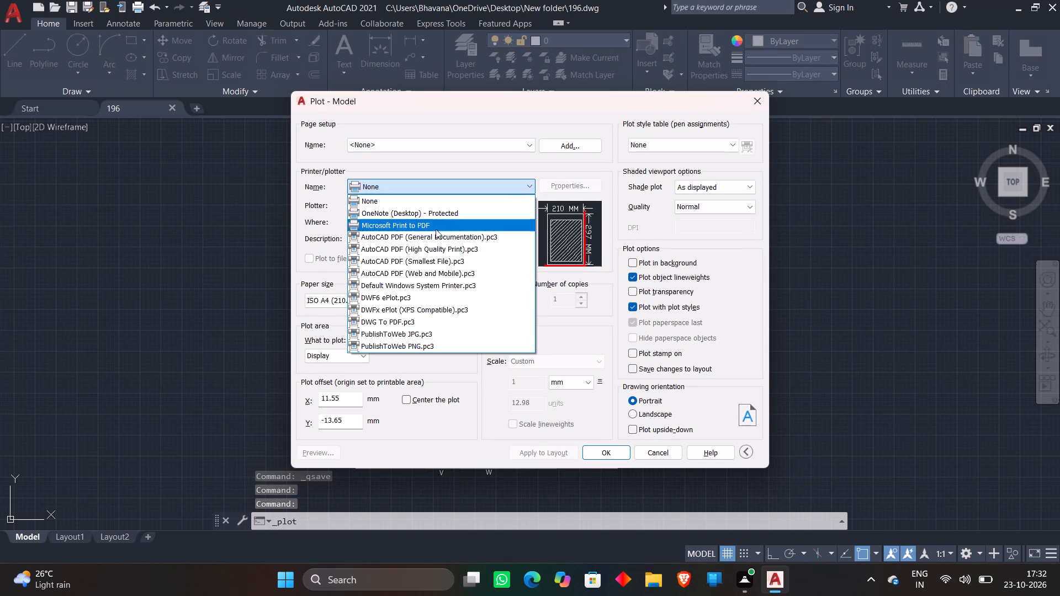
click(432, 250)
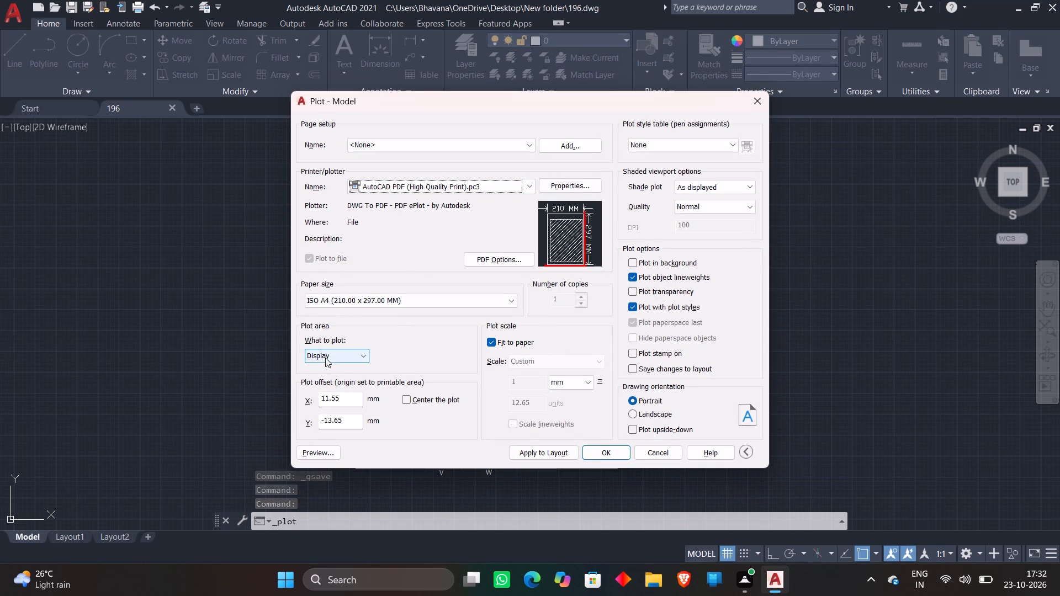
click(325, 358)
click(322, 392)
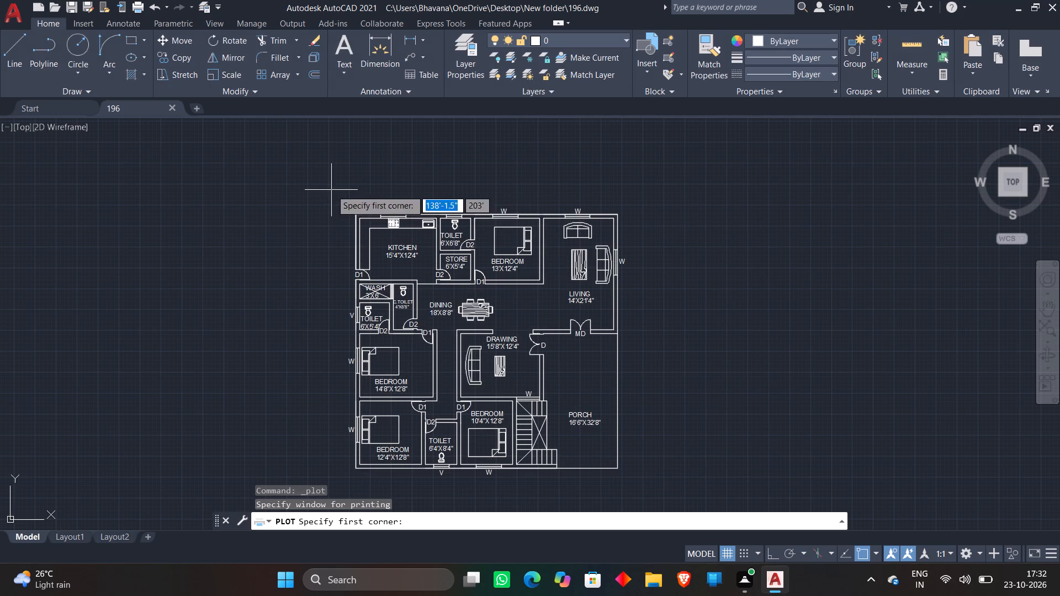
click(333, 190)
click(637, 492)
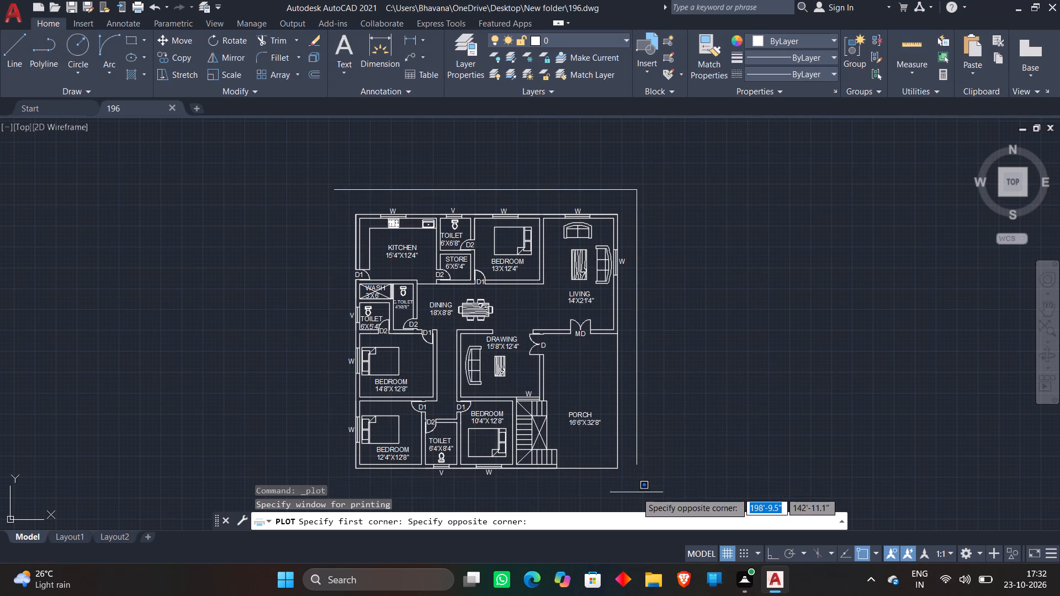
click(402, 399)
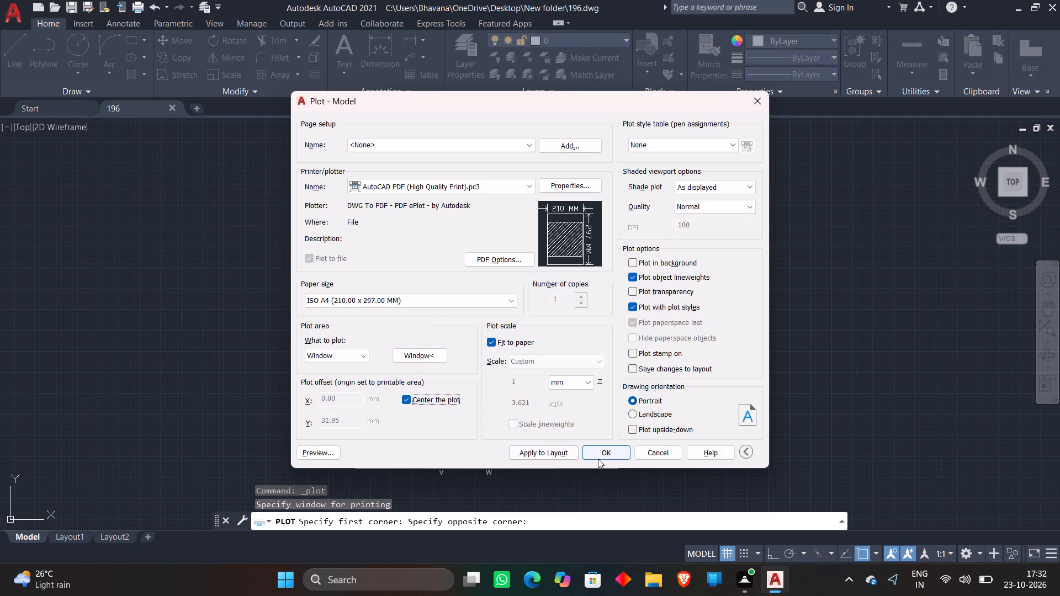
Plot the floor plan to a PDF named 196 in the Desktop's New folder and close the opened PDF.
click(601, 454)
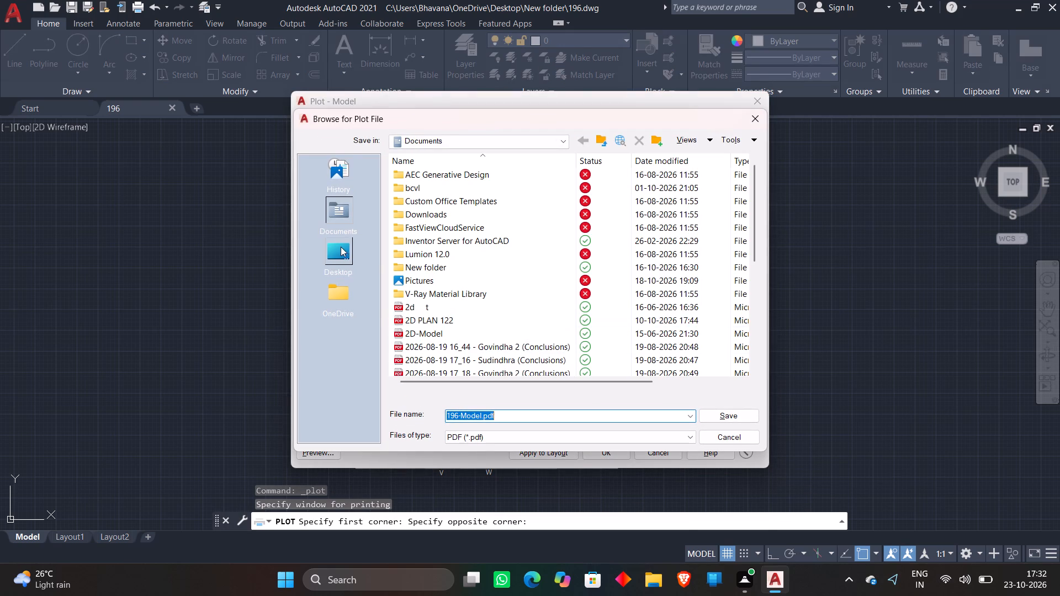
click(341, 247)
double_click(439, 362)
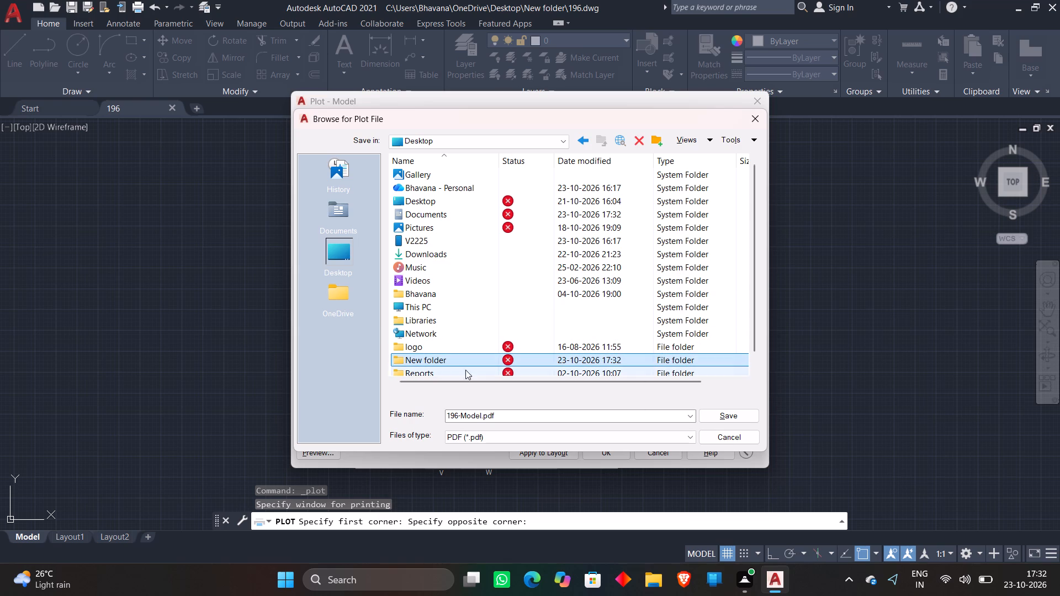
double_click(467, 360)
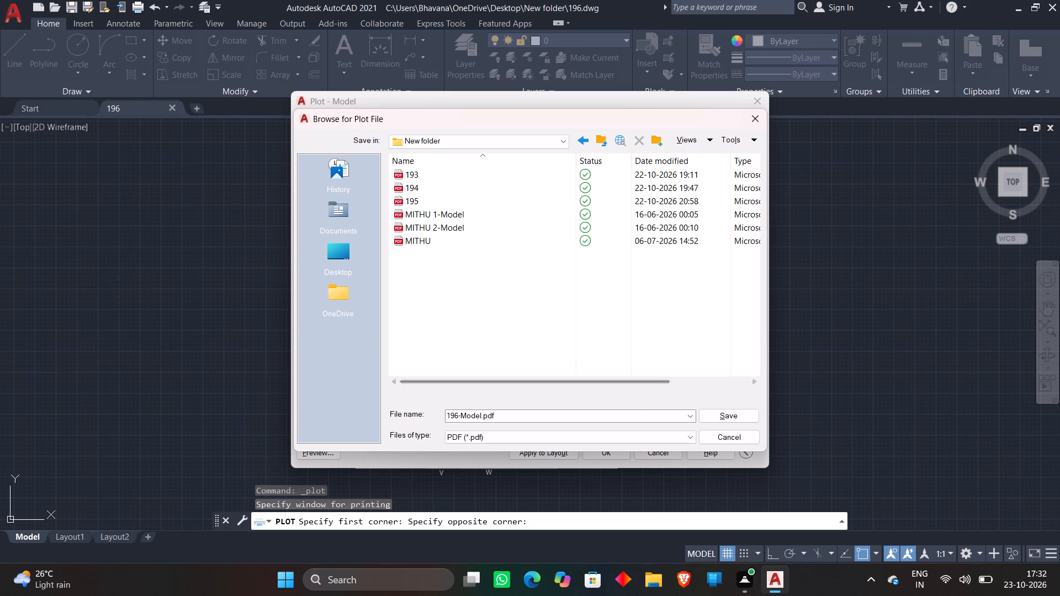
double_click(512, 413)
key(BackSpace)
key(BackSpace)
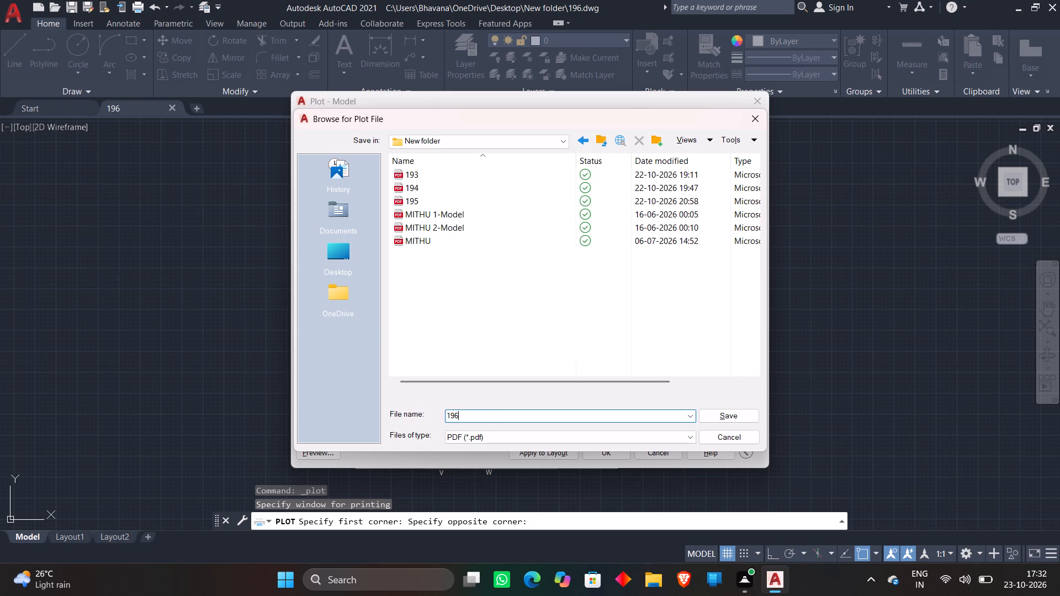
click(724, 416)
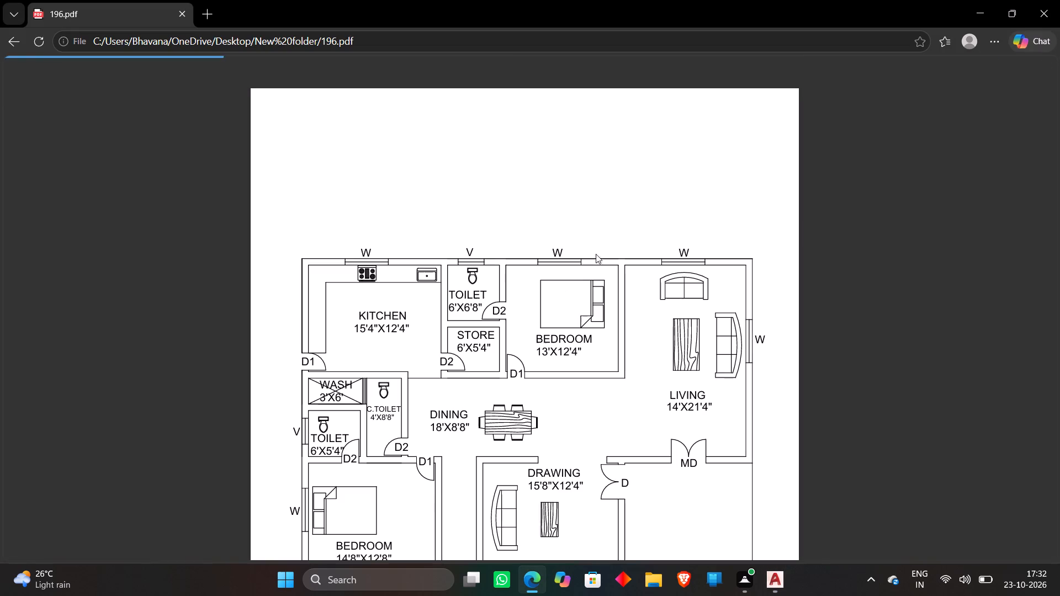
click(1044, 0)
Turn off log file recording with the LOGFILEOFF command.
scroll(572, 220, down, 1)
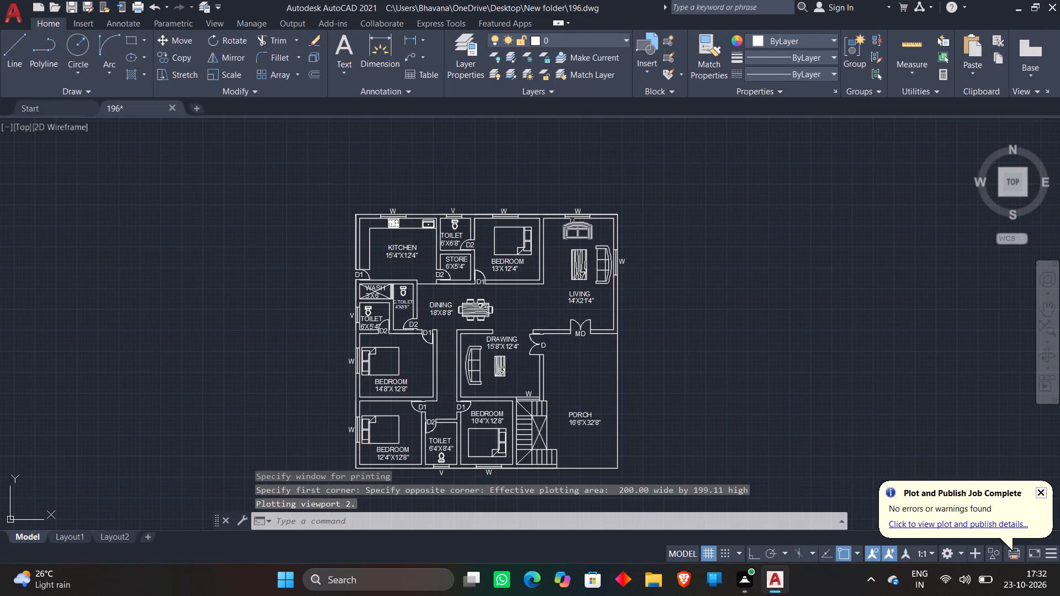
text(LO)
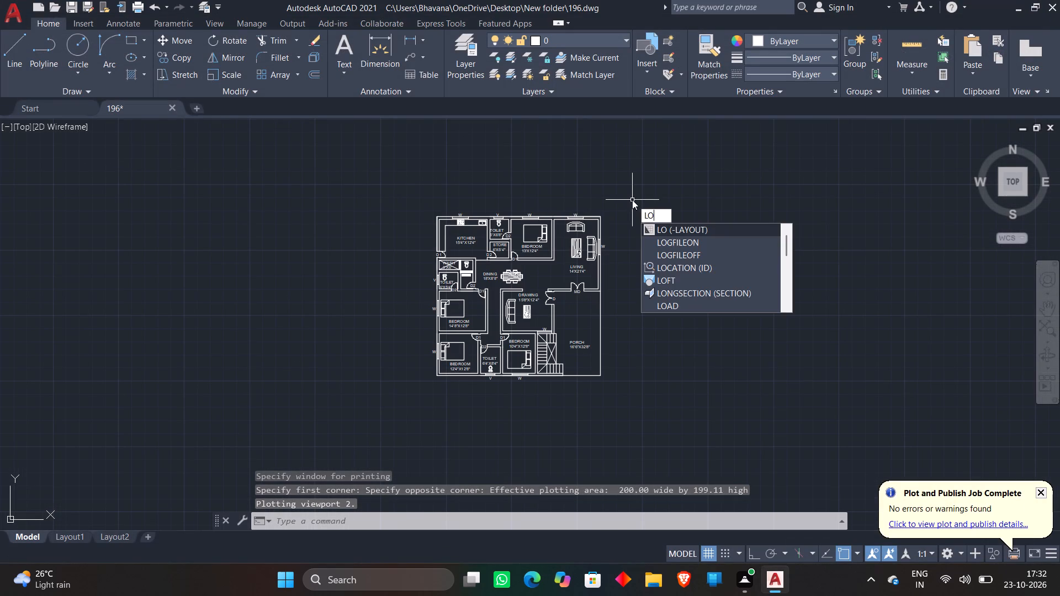
click(677, 253)
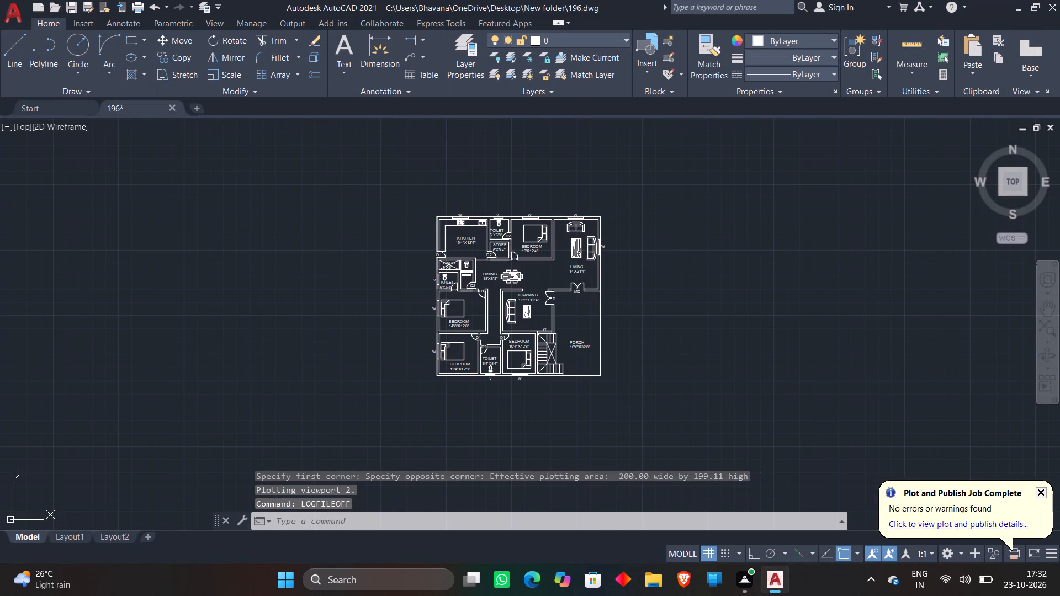